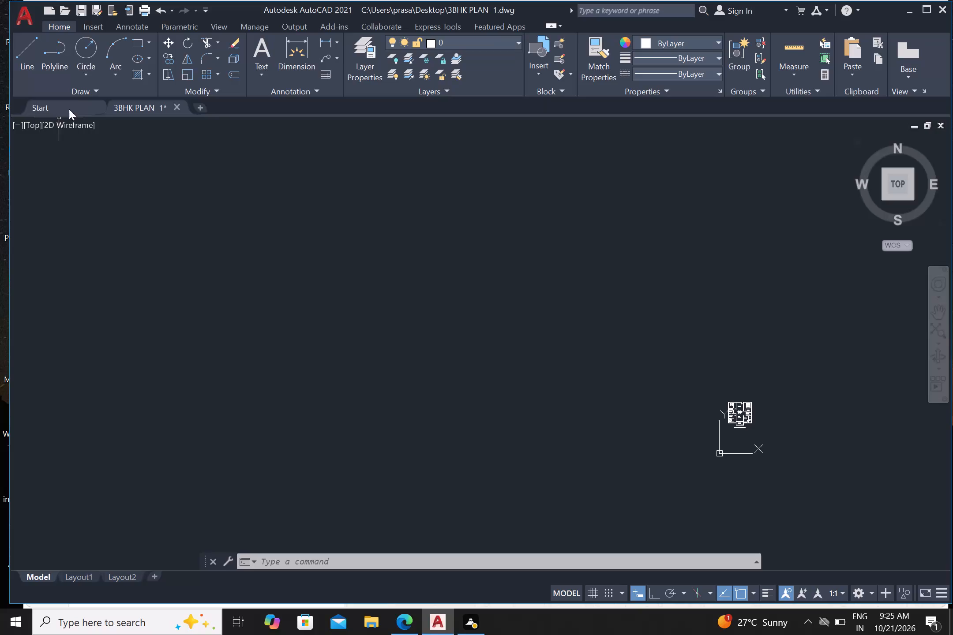
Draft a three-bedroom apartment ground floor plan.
Close the 3BHK PLAN 1 drawing without saving its changes and start a new blank drawing.
left_click(177, 104)
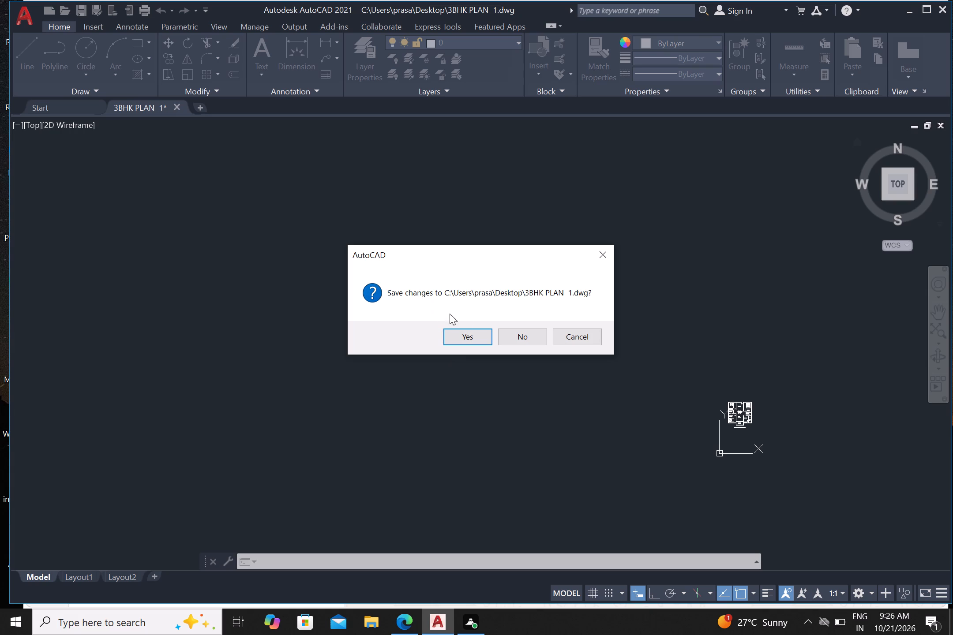
left_click(525, 334)
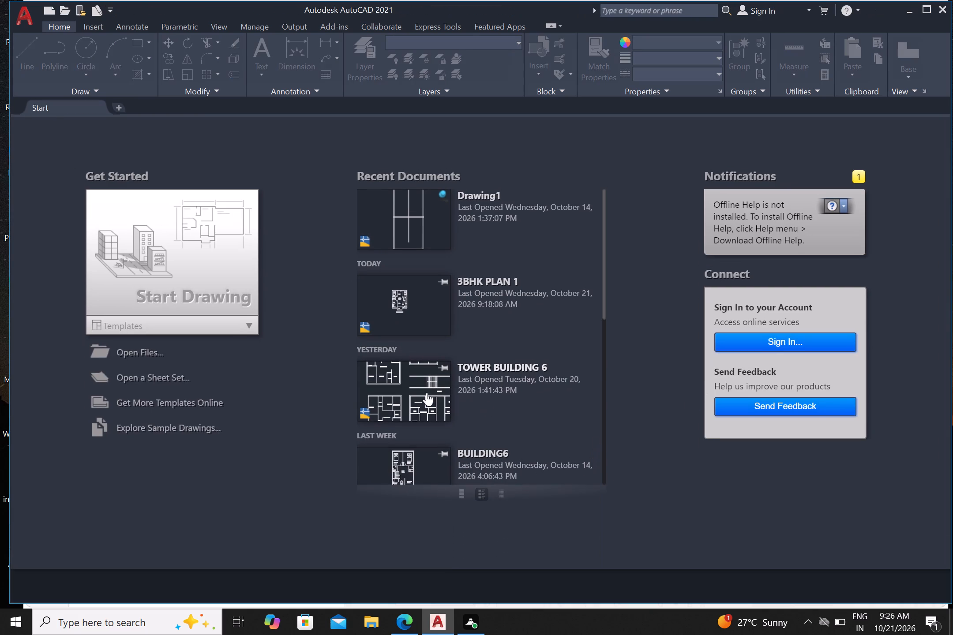
left_click(174, 265)
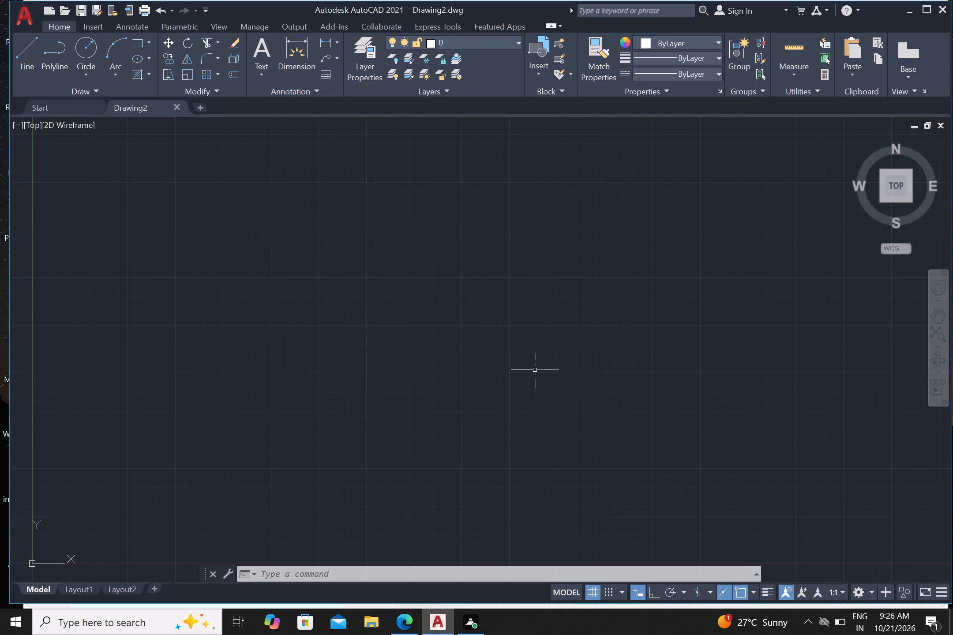
Configure the drawing units to Architectural length type with 0'-0 1/2" precision.
type("un")
key("Return")
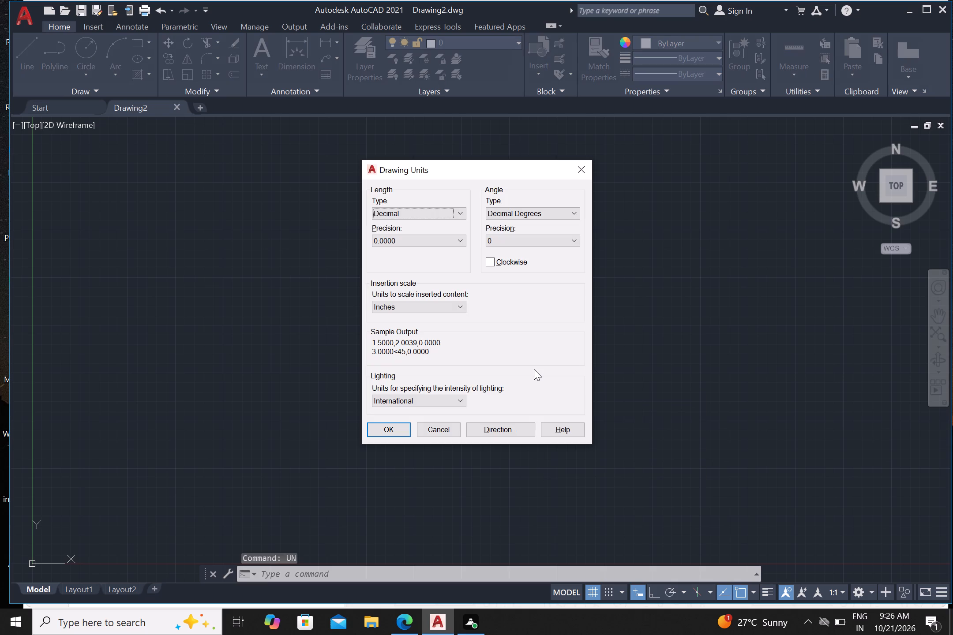
left_click(418, 210)
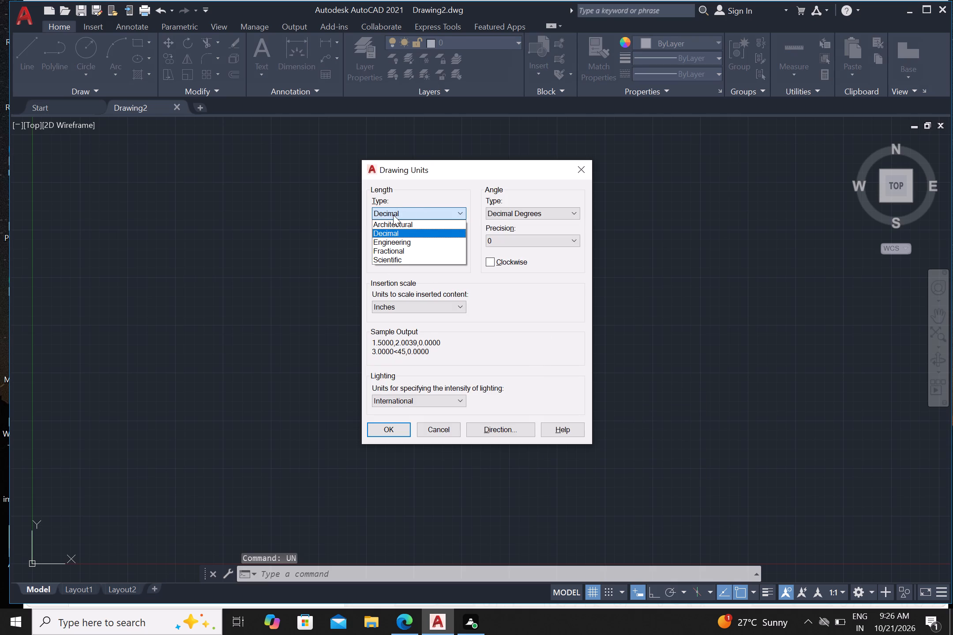
left_click(401, 224)
left_click_drag(420, 237, 420, 243)
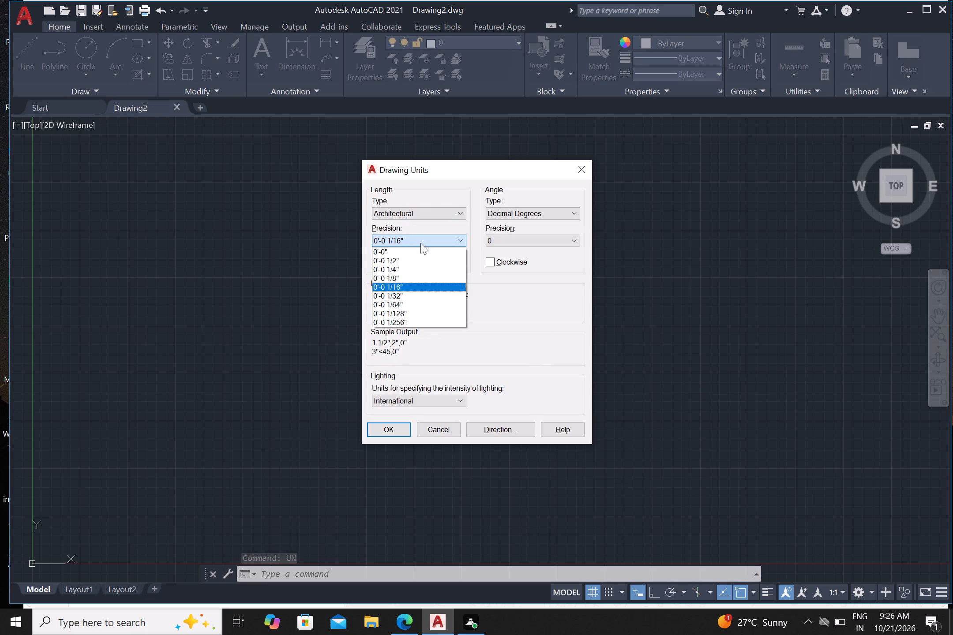
left_click_drag(420, 243, 418, 243)
left_click(405, 259)
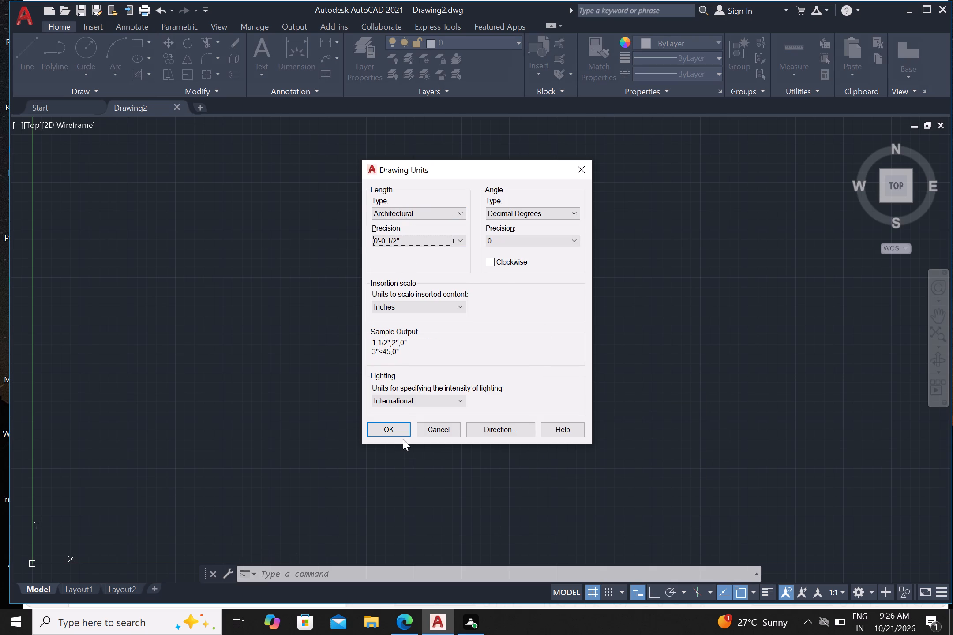
left_click(391, 429)
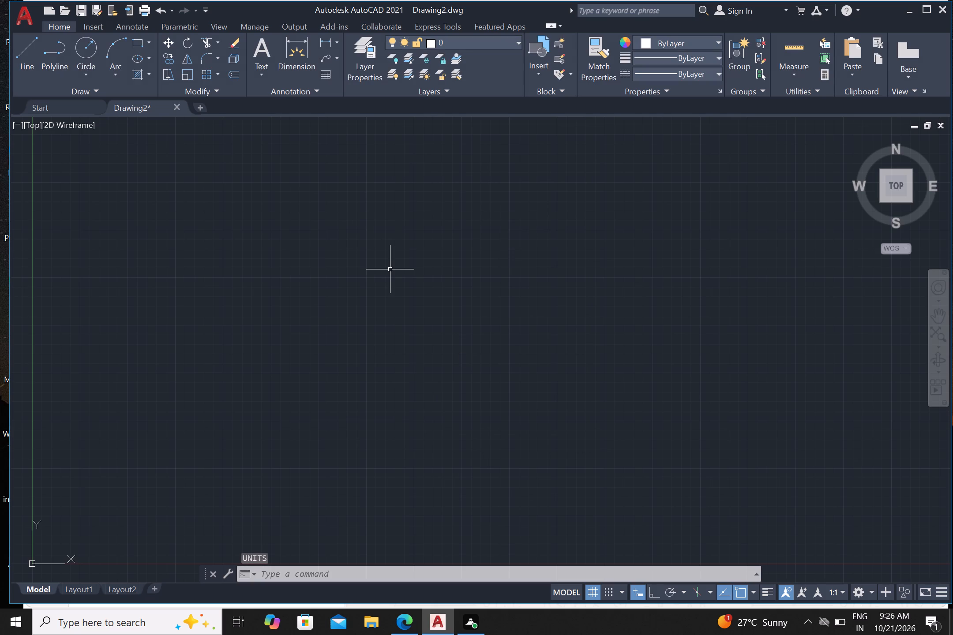
Set the Standard dimension style's primary units to Architectural format with 0'-0 1/2" precision.
key("d")
key("Return")
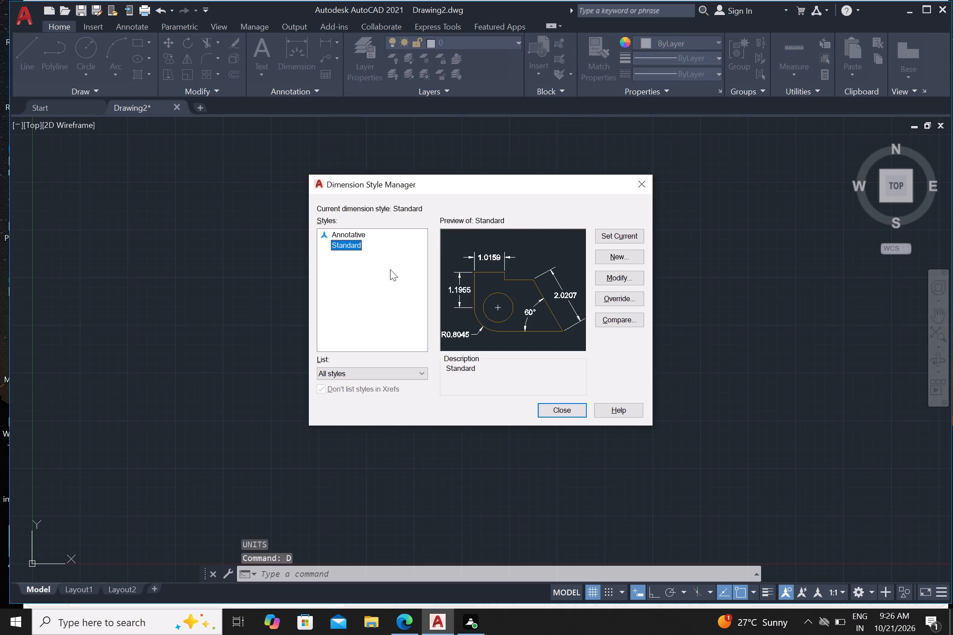
left_click(609, 280)
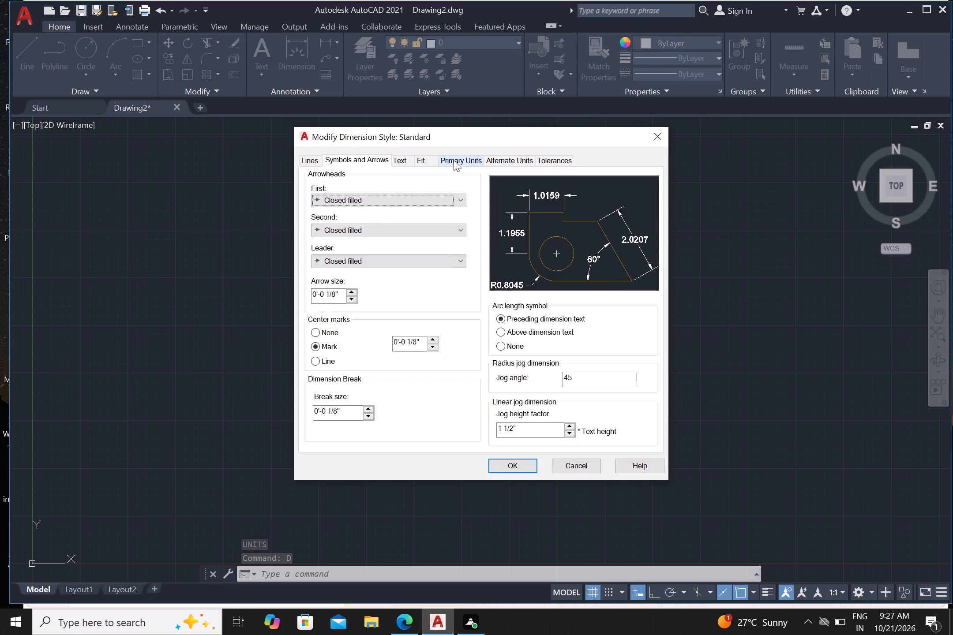
left_click(461, 160)
left_click(442, 186)
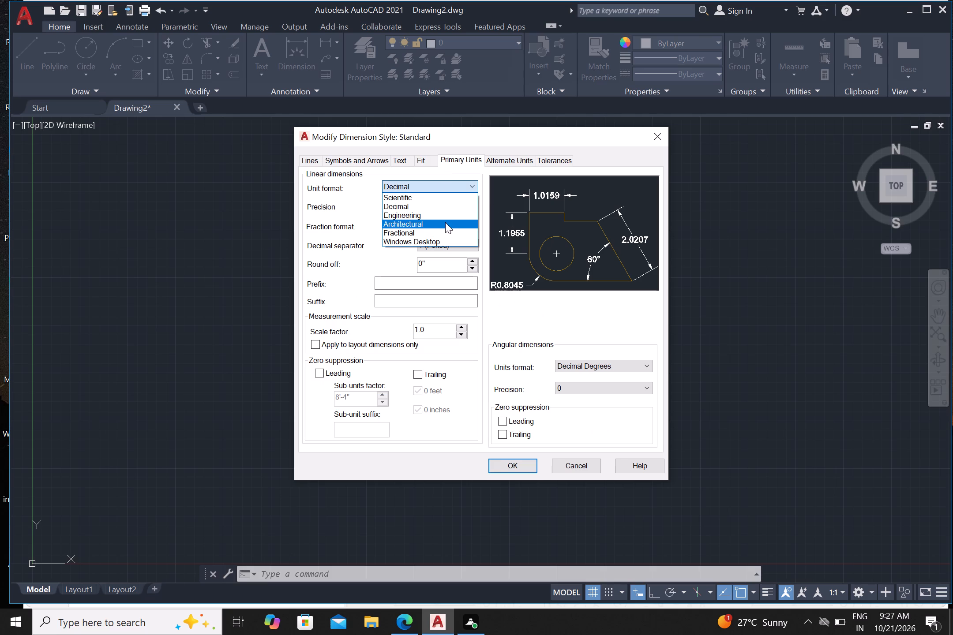
left_click(445, 222)
left_click(425, 207)
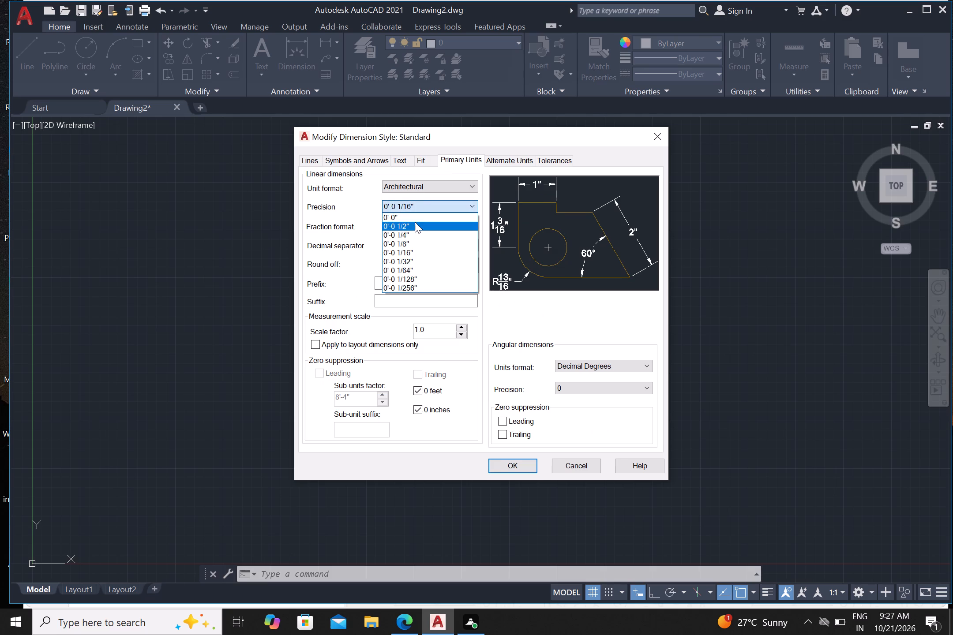
left_click(415, 223)
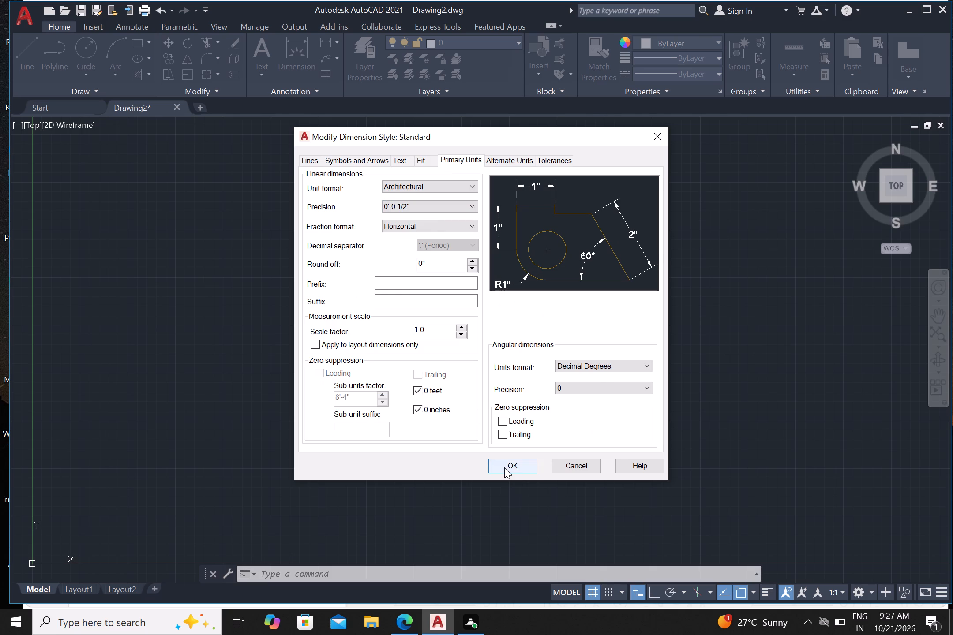
left_click(508, 467)
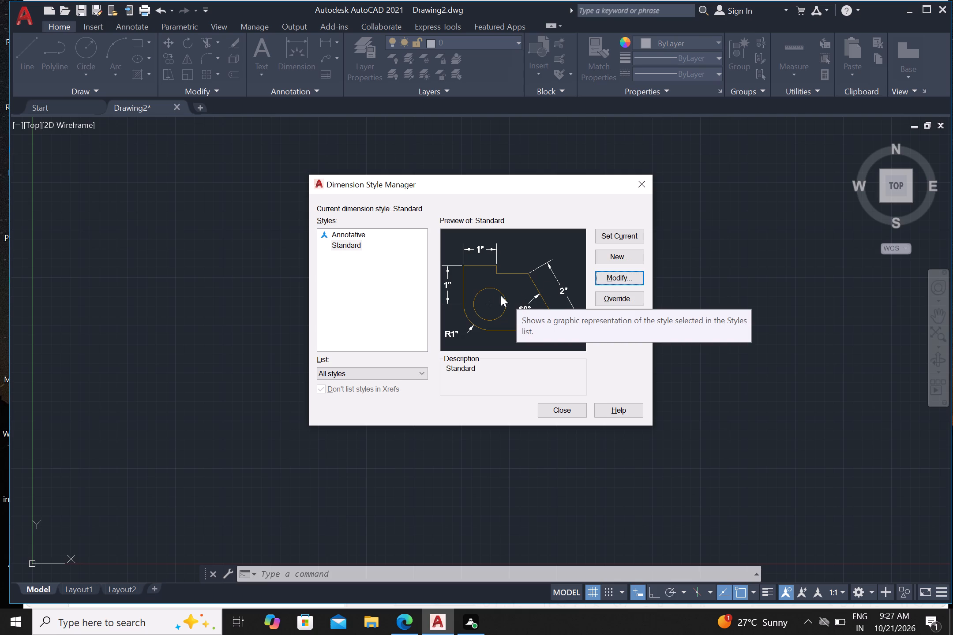
Modify the Standard dimension style again, setting its text height to 9".
left_click(613, 278)
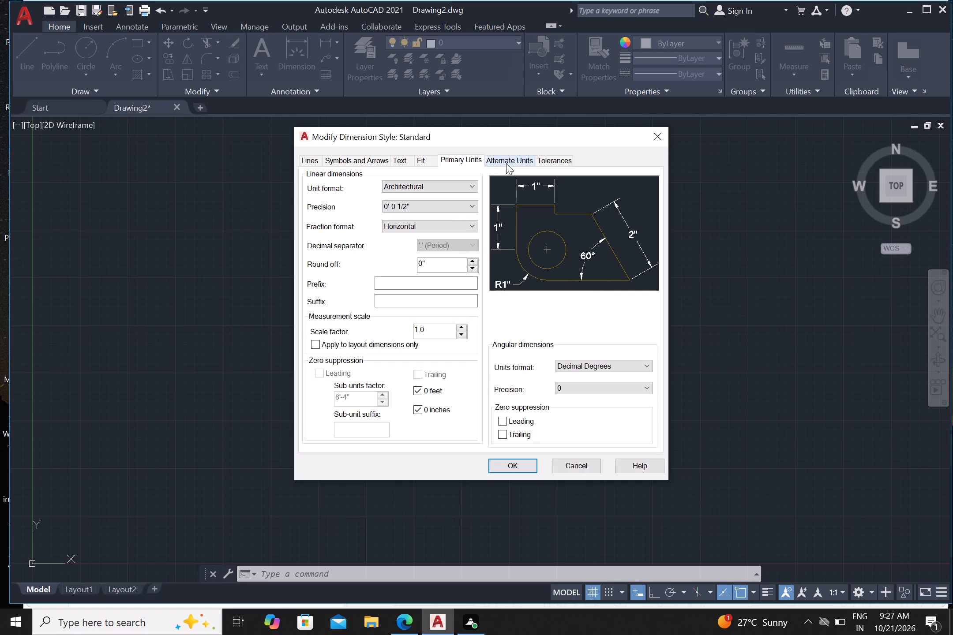
left_click(471, 160)
left_click(399, 163)
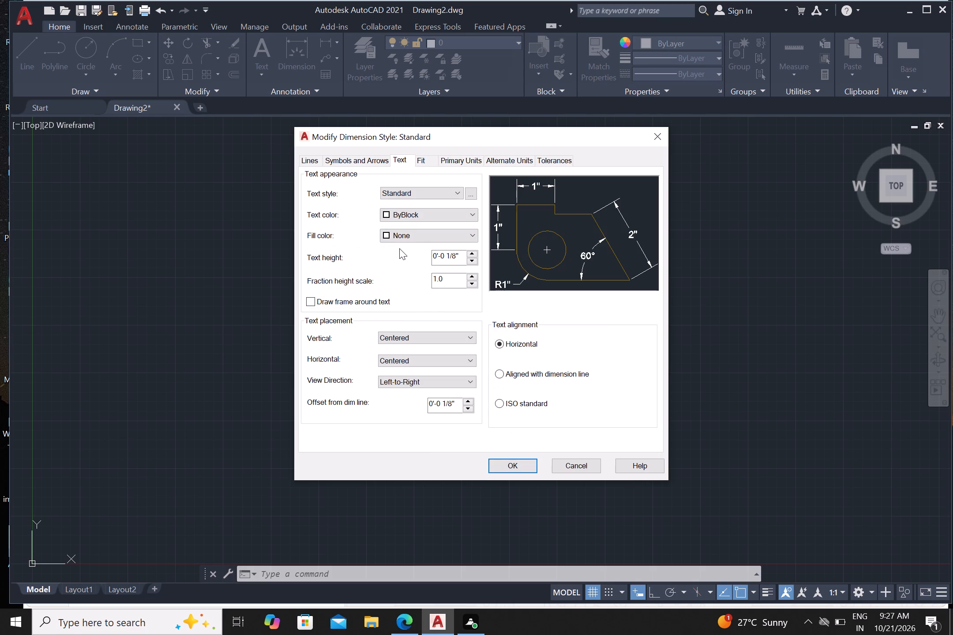
left_click(455, 260)
key("BackSpace")
key("BackSpace")
key("BackSpace")
key("BackSpace")
key("BackSpace")
key("BackSpace")
key("BackSpace")
key("BackSpace")
key("BackSpace")
key("BackSpace")
key("9")
Set the Standard dimension style's first and second arrowheads to Architectural tick with an arrow size of 4.5".
left_click(366, 161)
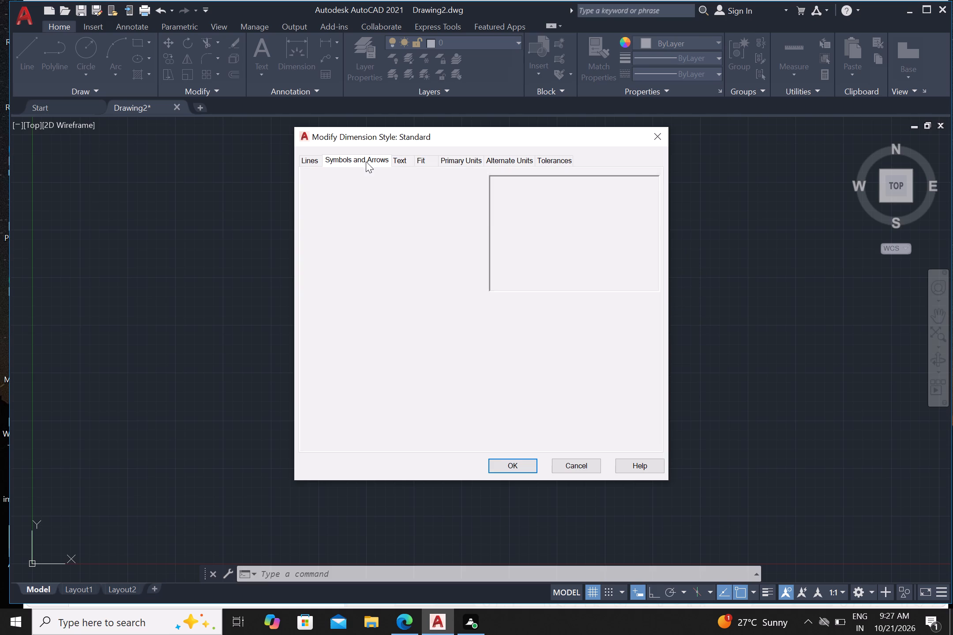
left_click(394, 202)
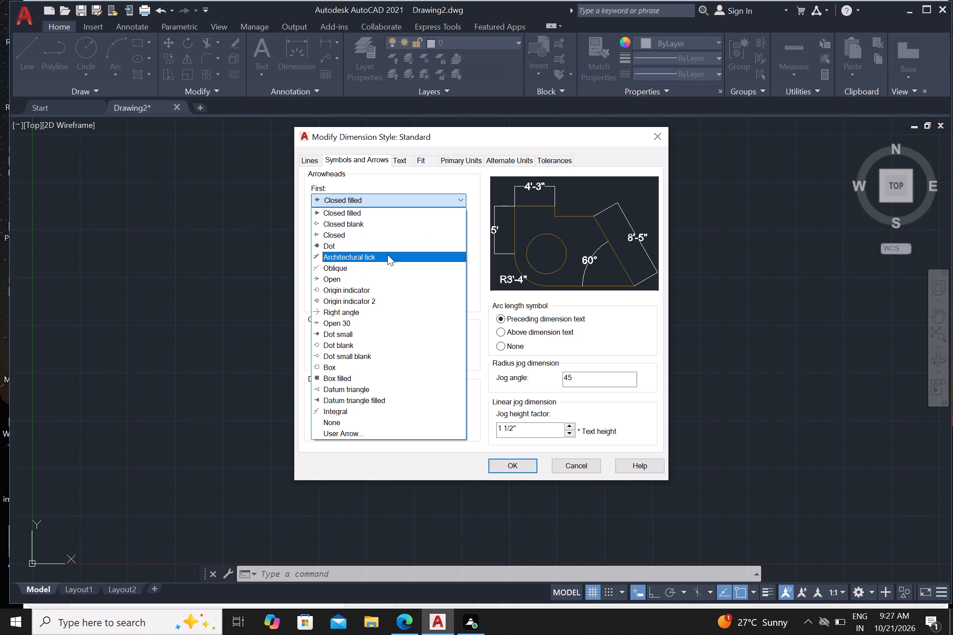
left_click(387, 256)
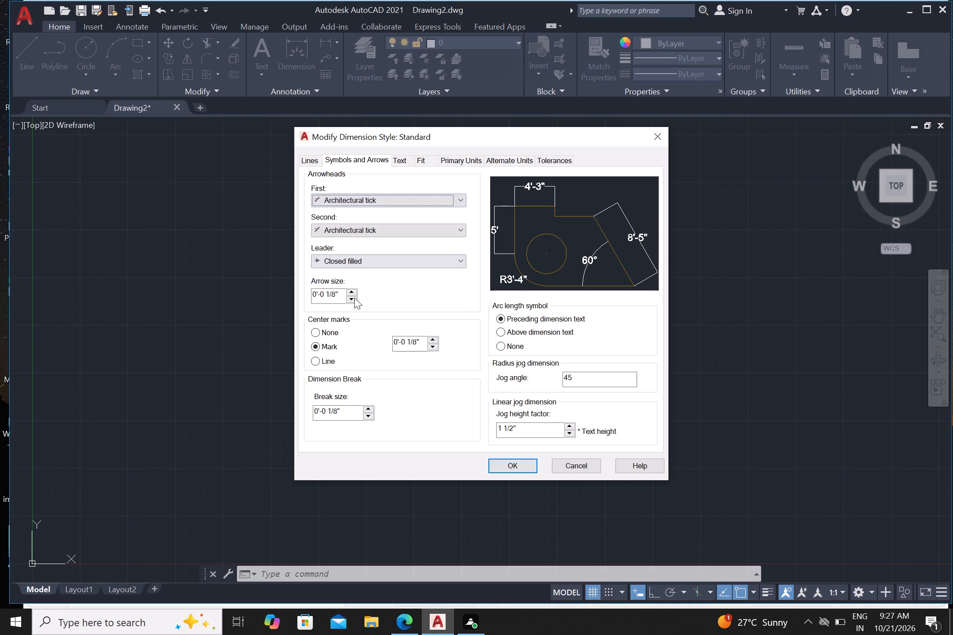
left_click(333, 295)
key("BackSpace")
key("BackSpace")
key("BackSpace")
key("BackSpace")
key("BackSpace")
key("BackSpace")
key("BackSpace")
key("BackSpace")
key("BackSpace")
type("4.5")
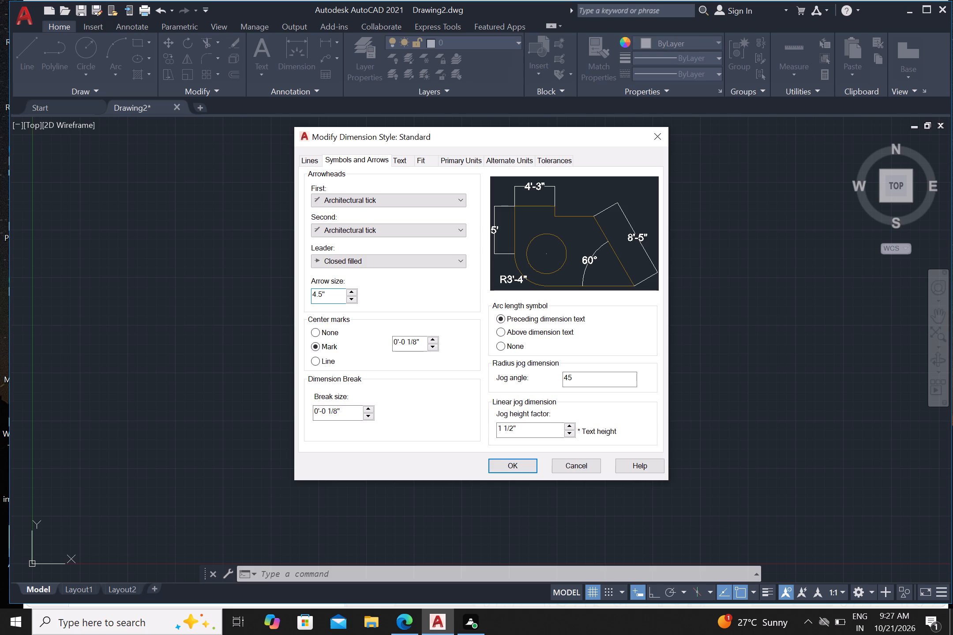
key("Return")
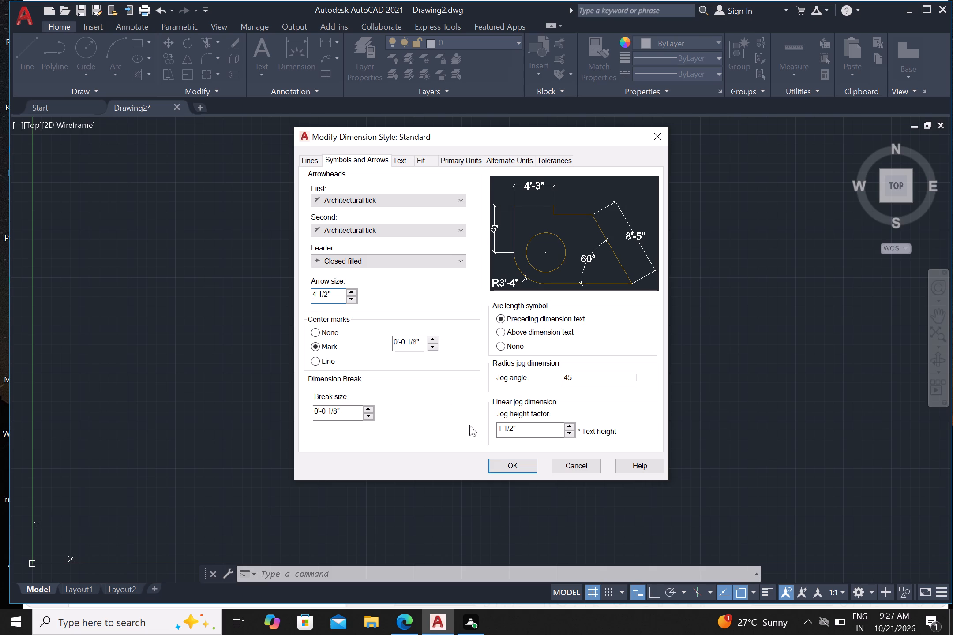
left_click(512, 469)
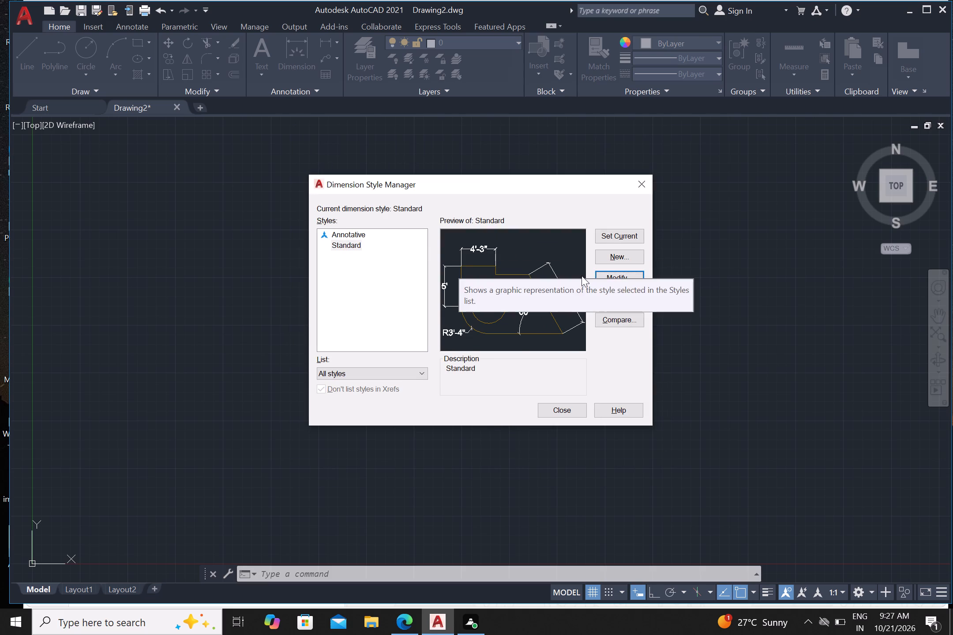
Make the Standard dimension style current and finish managing dimension styles.
left_click(613, 238)
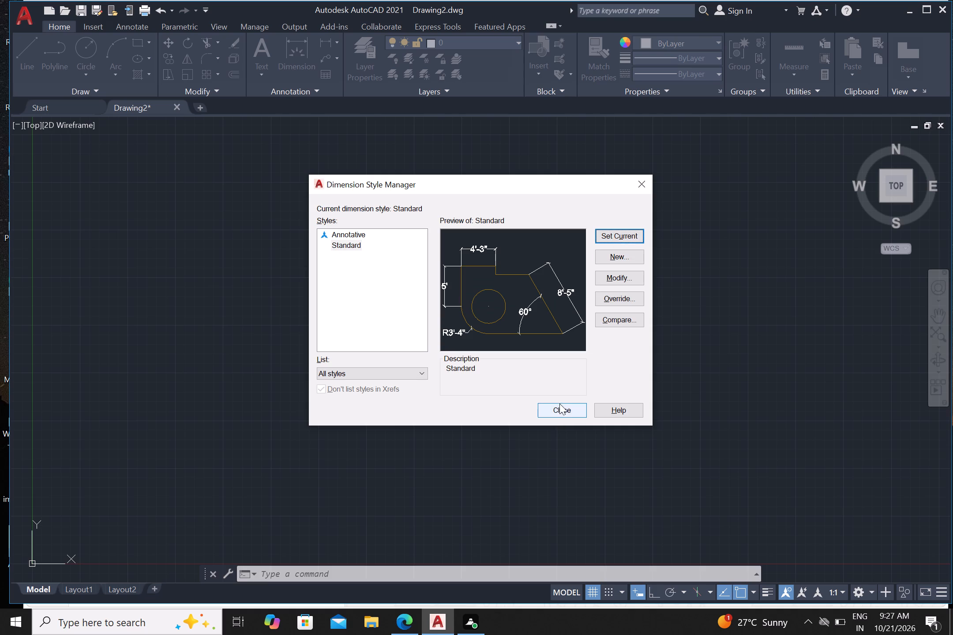
left_click(562, 414)
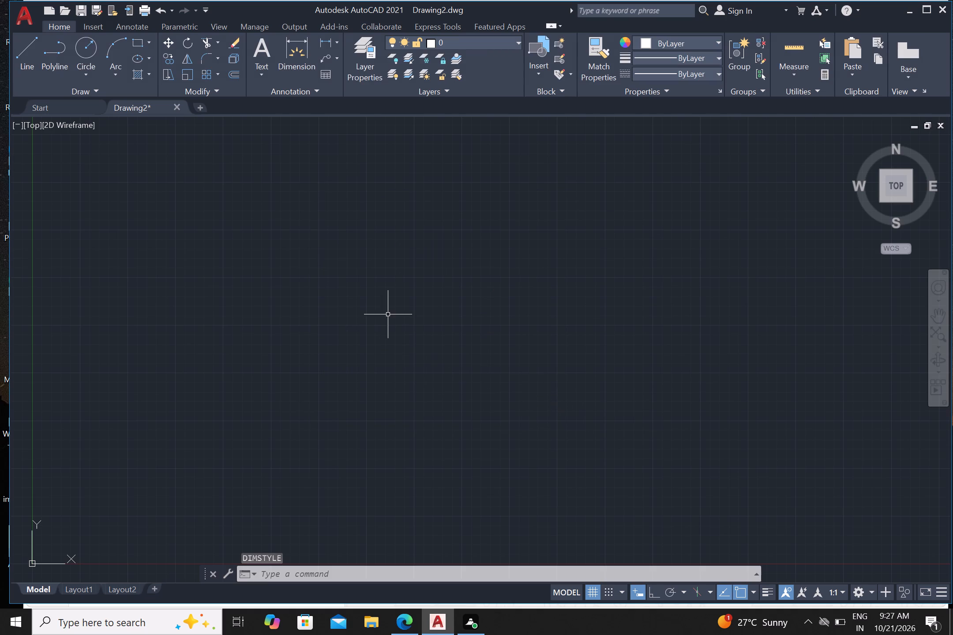
Set the model space limits from 0,0 to 100',100'.
type("li")
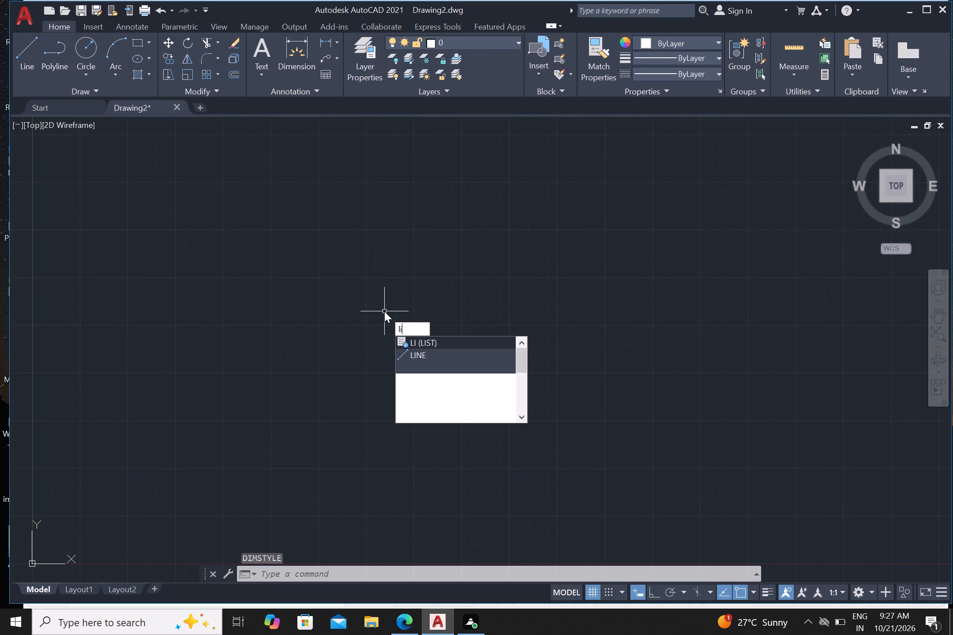
left_click(424, 371)
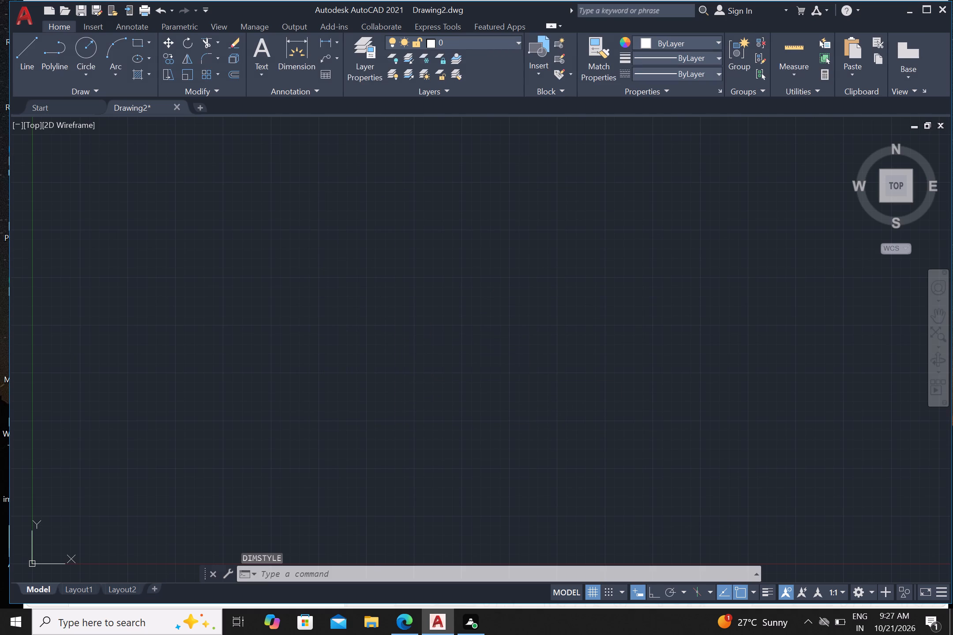
key("0")
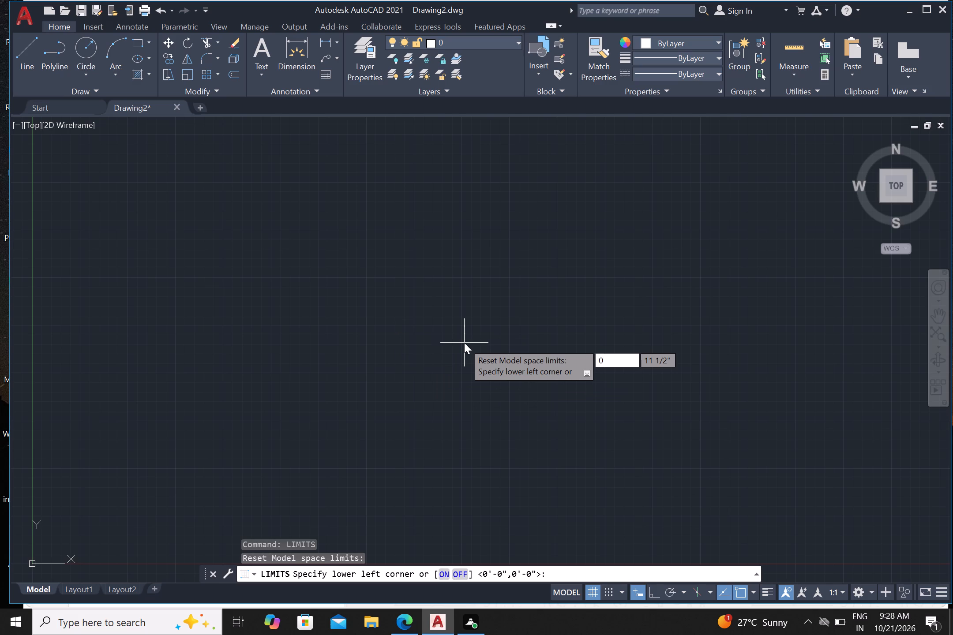
type(",0")
key("Return")
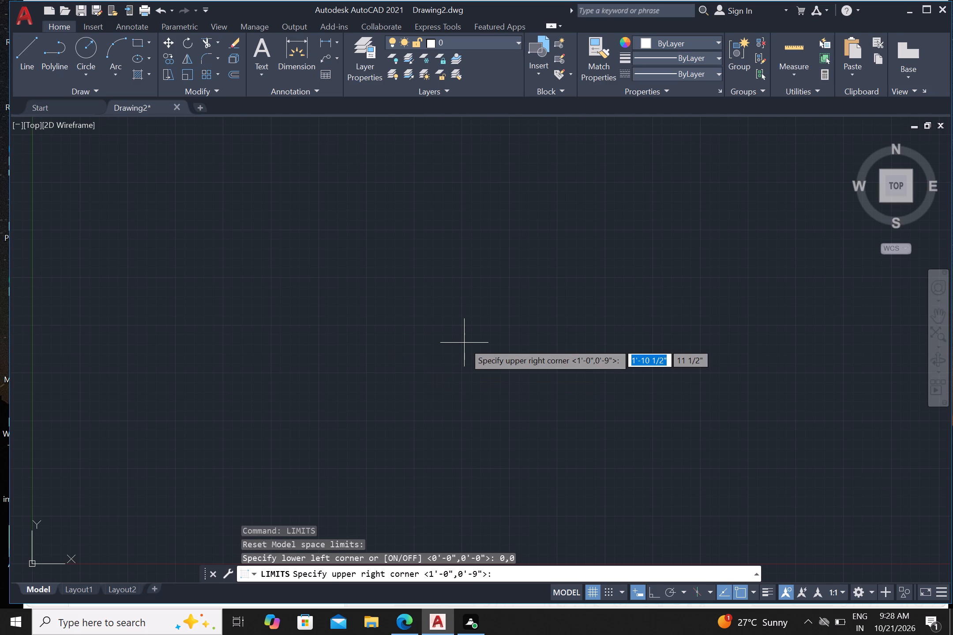
type("100")
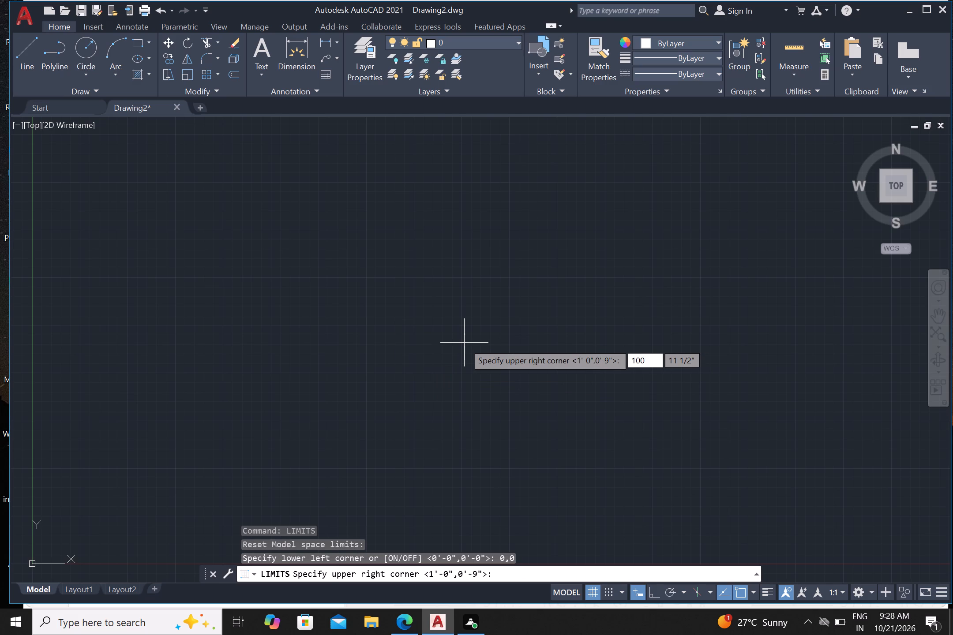
key("apostrophe")
type(",100")
key("apostrophe")
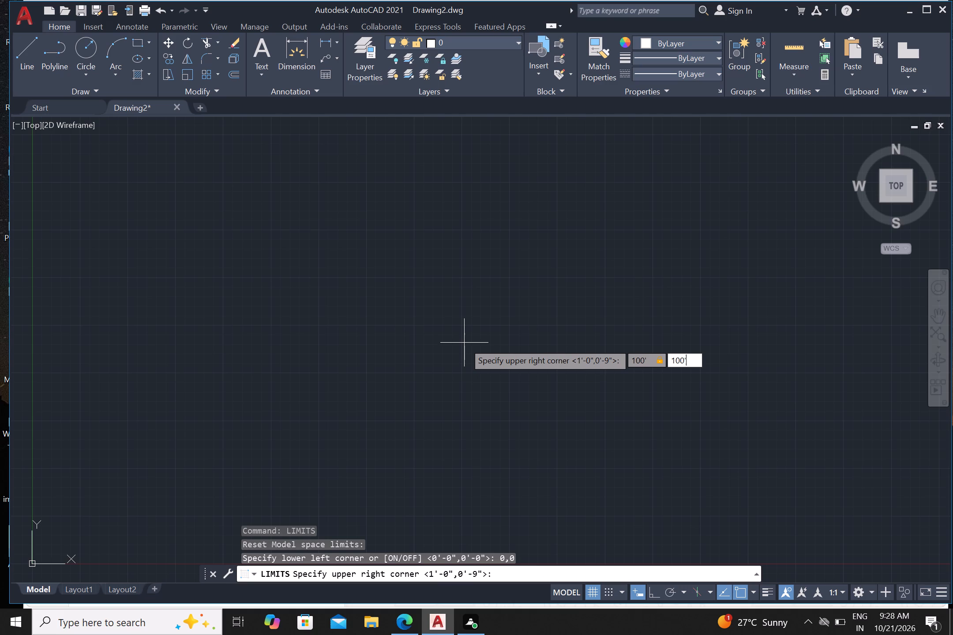
key("Return")
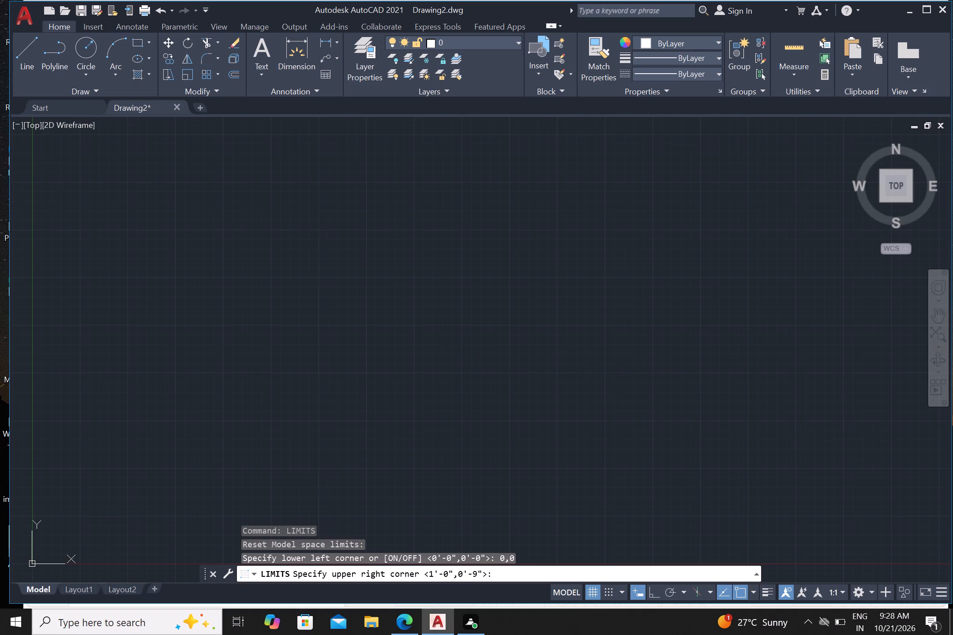
Zoom All to fit the full drawing limits in view.
key("z")
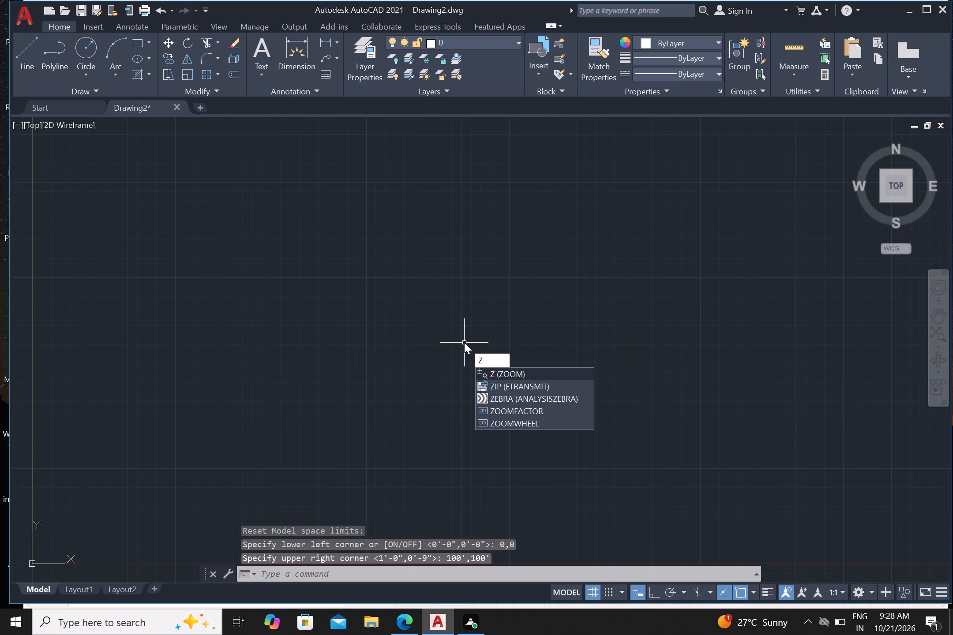
key("Return")
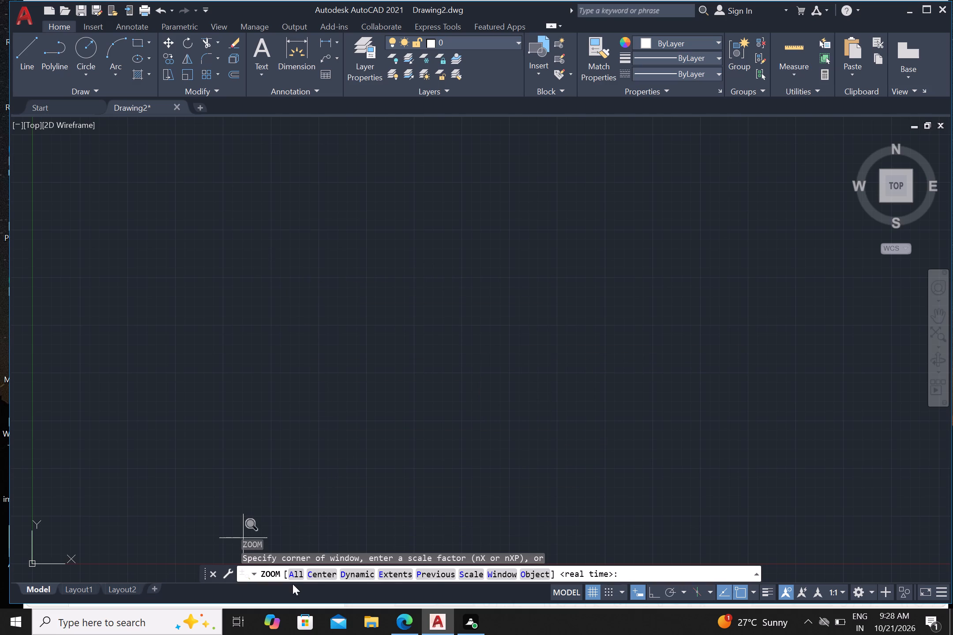
left_click(296, 575)
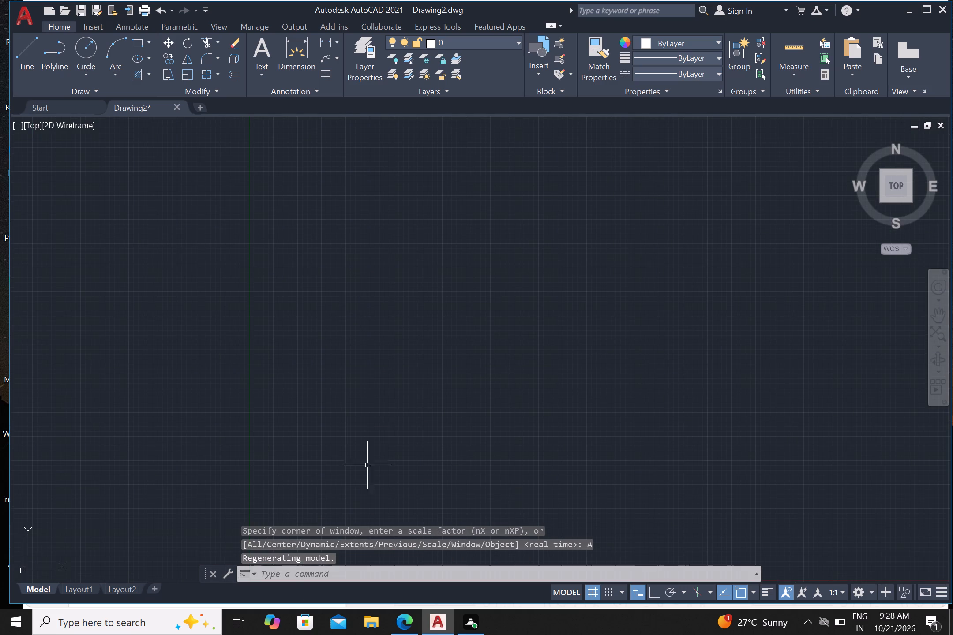
key("Return")
key("Return")
key("Return")
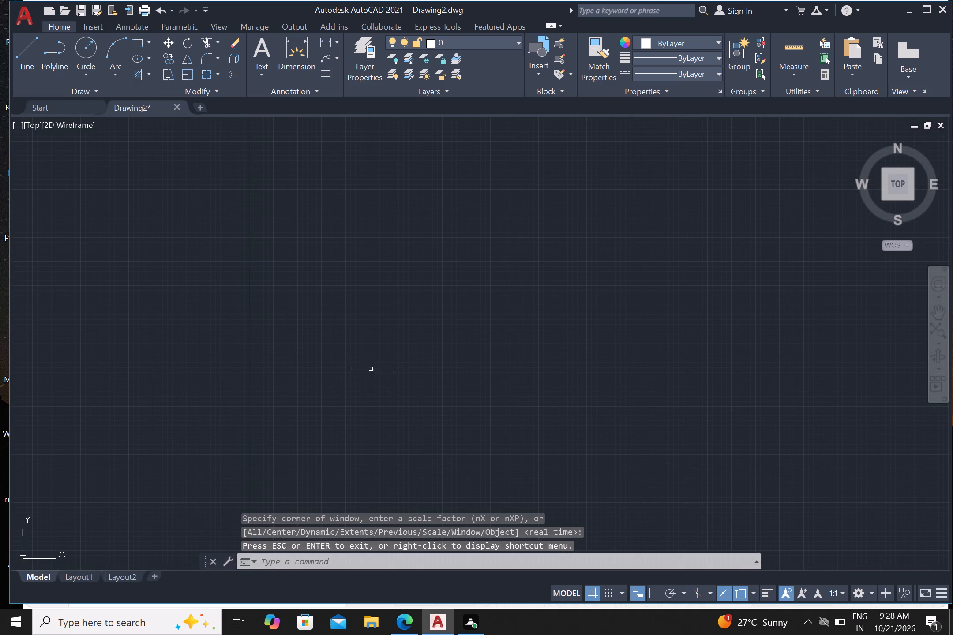
Turn off the drawing grid display.
left_click(592, 598)
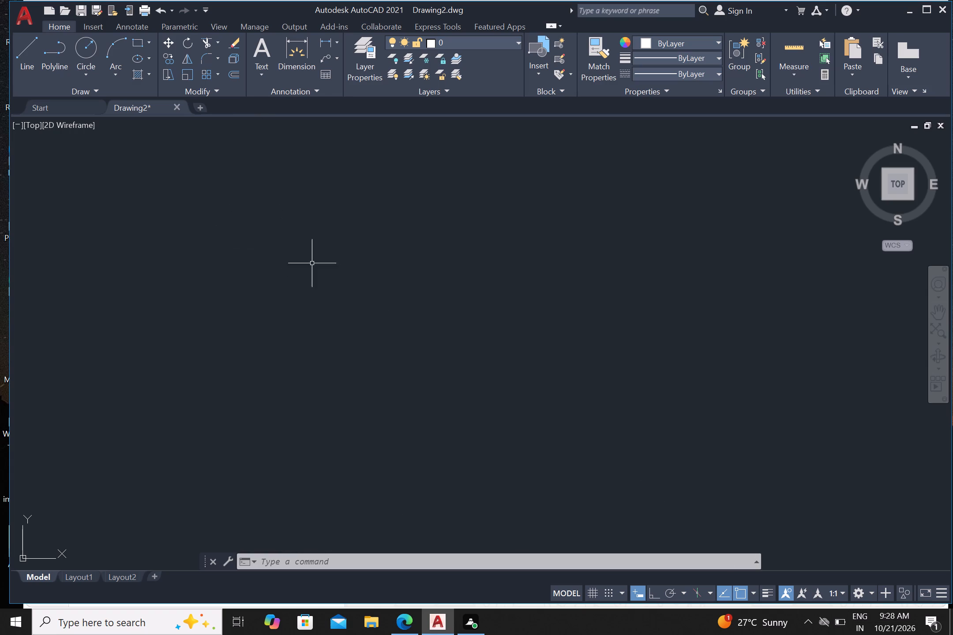
Draw one long vertical line up and to the right of the origin, with Ortho turned on.
middle_click_drag(289, 265, 308, 223)
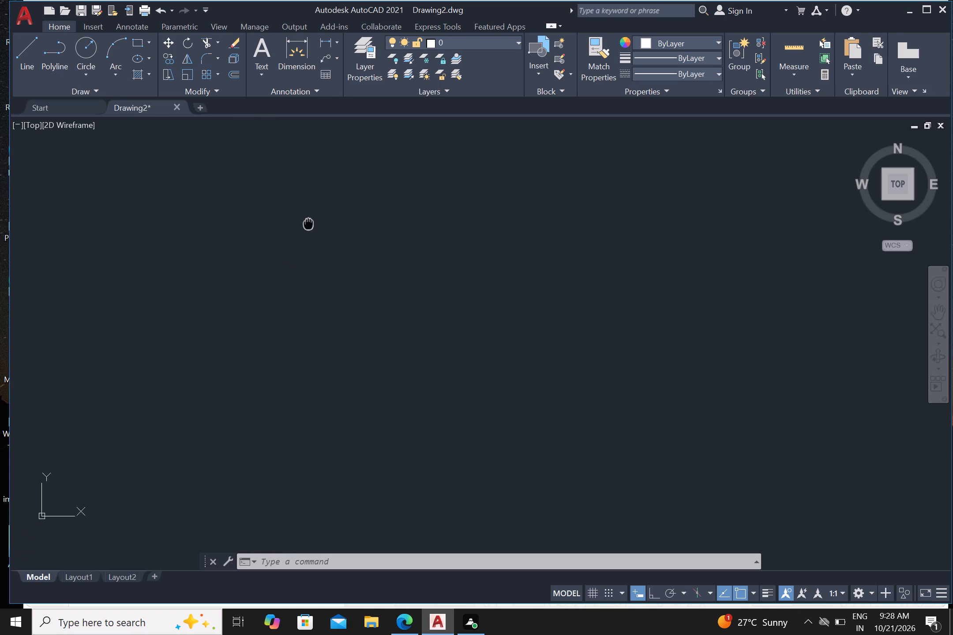
middle_click_drag(308, 223, 310, 222)
middle_click(309, 225)
left_click(23, 42)
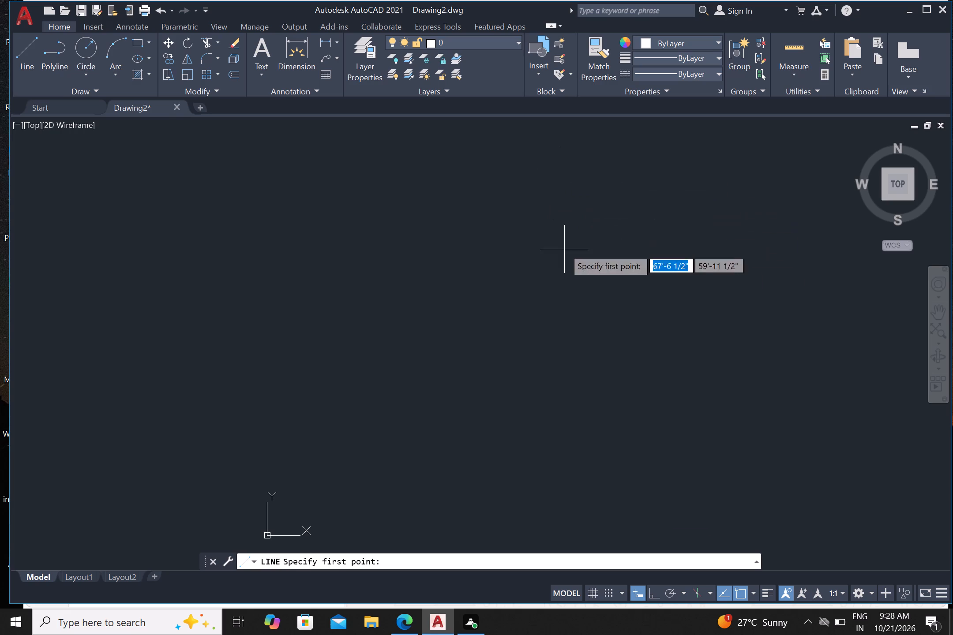
left_click(589, 177)
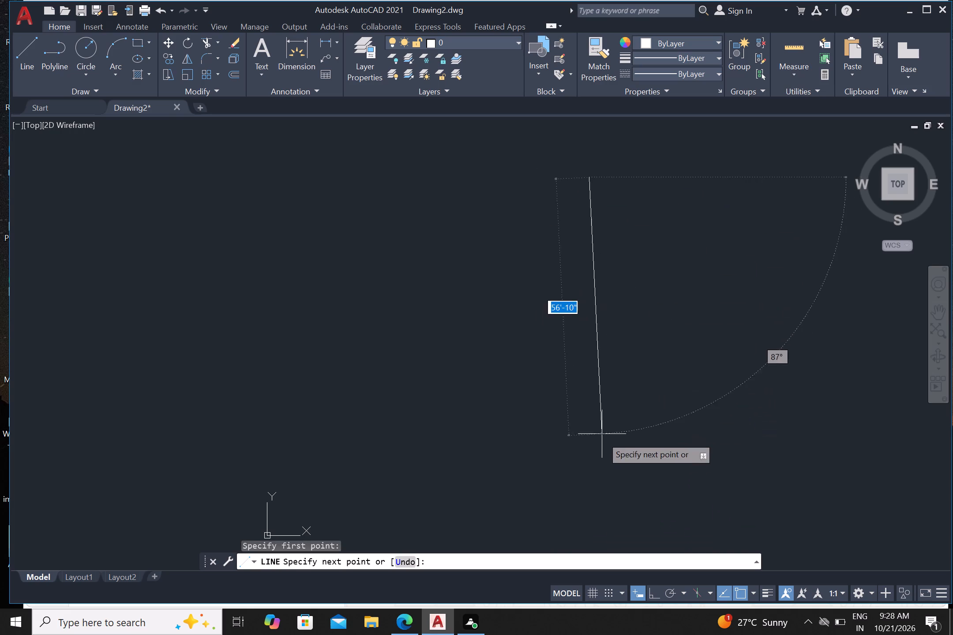
left_click(652, 596)
left_click(617, 489)
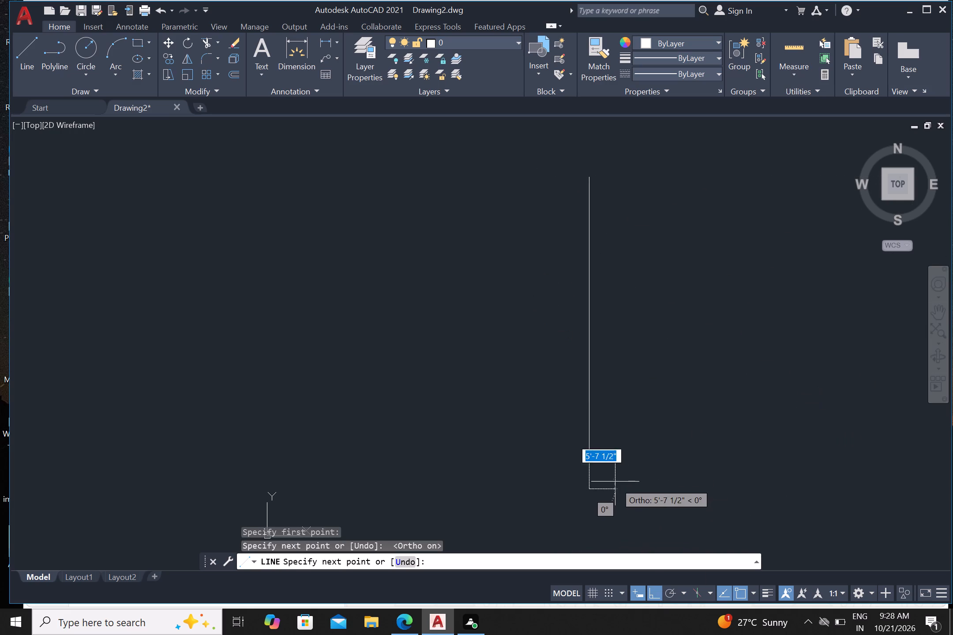
key("Escape")
Offset the vertical line 9" to the left to form the first wall.
key("o")
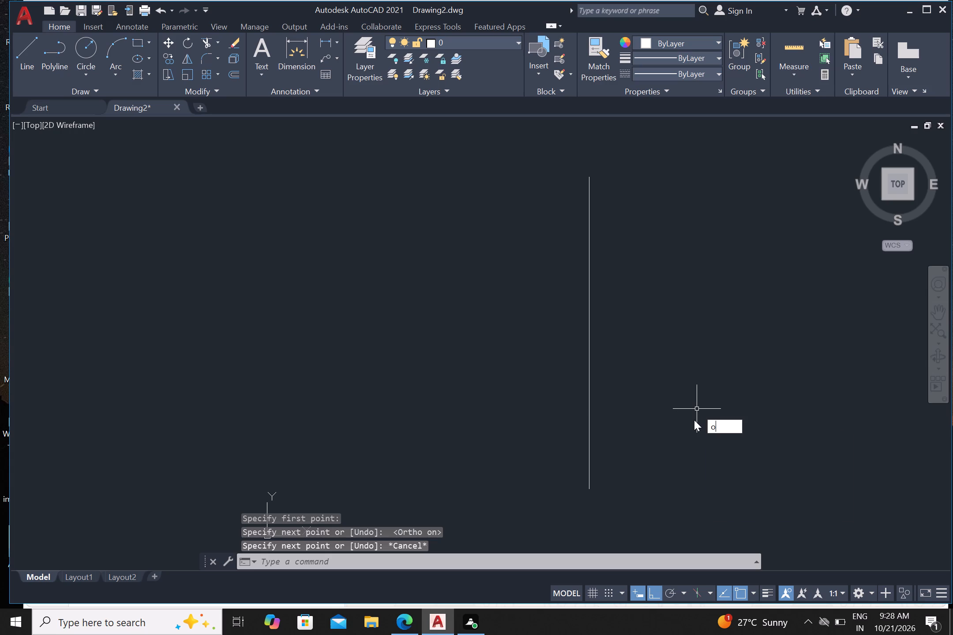
key("Return")
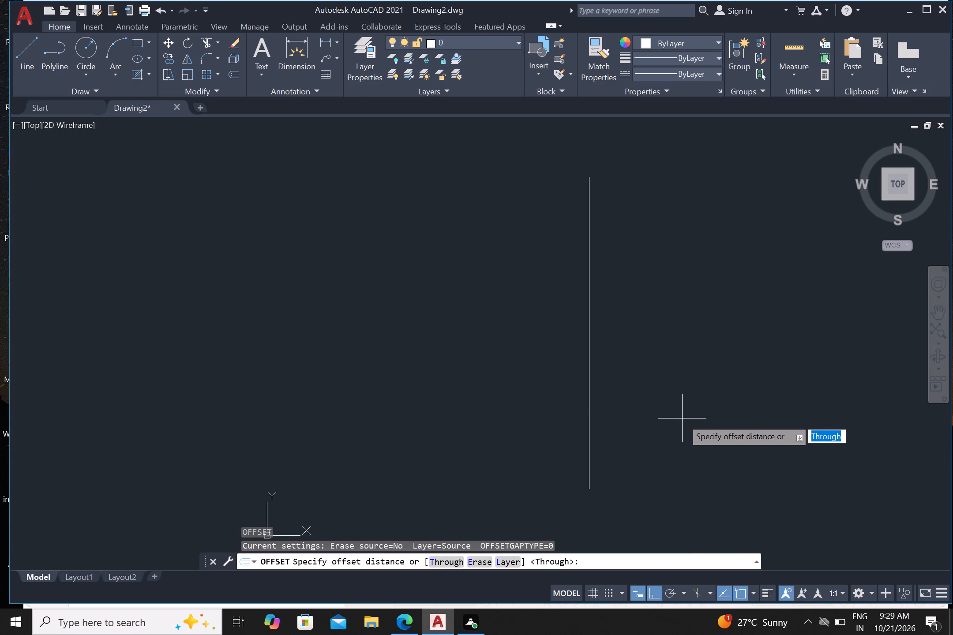
key("9")
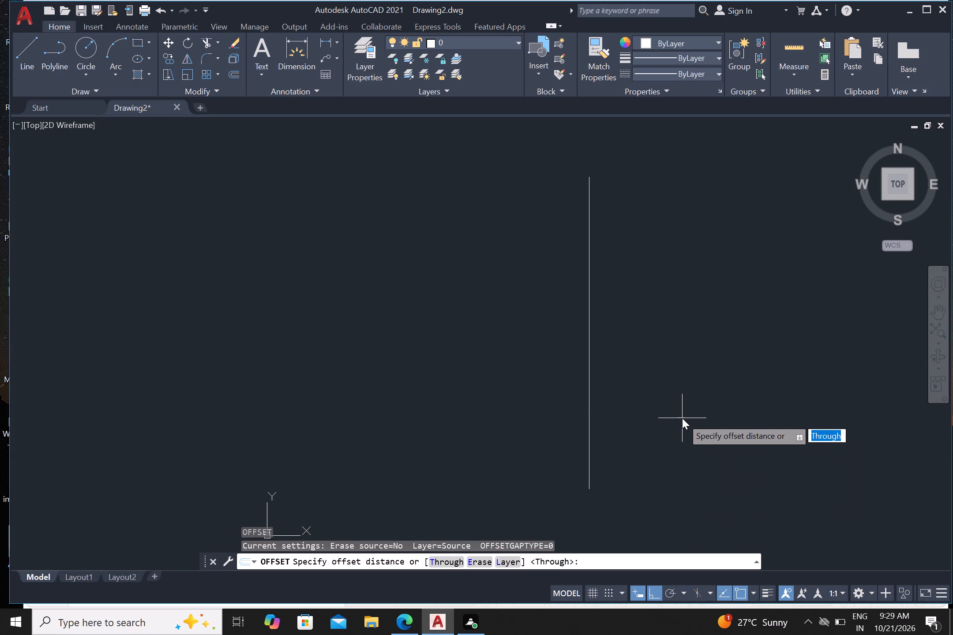
key("shift+quotedbl")
key("Return")
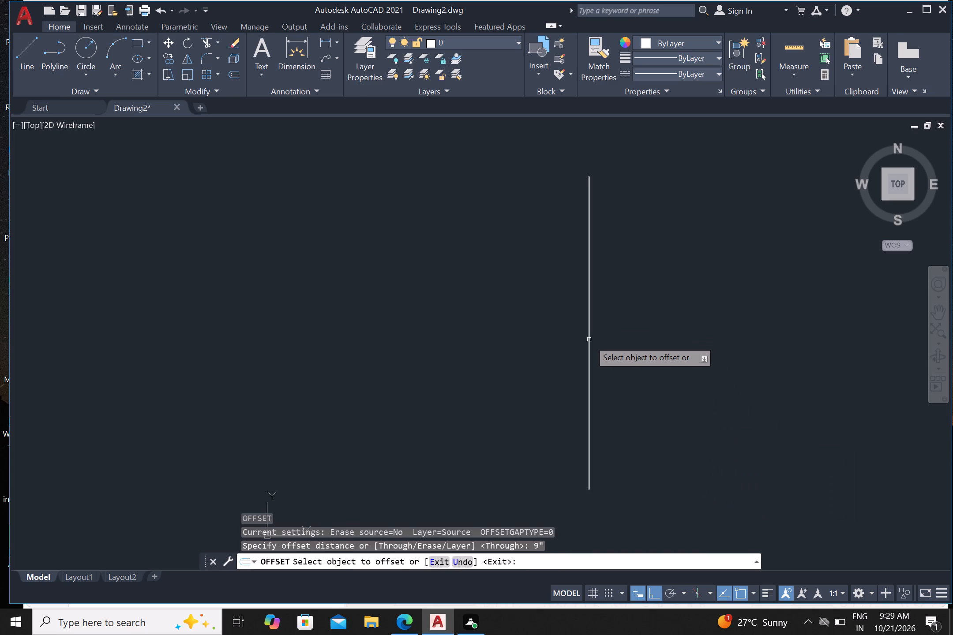
left_click_drag(589, 340, 578, 346)
left_click_drag(536, 378, 534, 393)
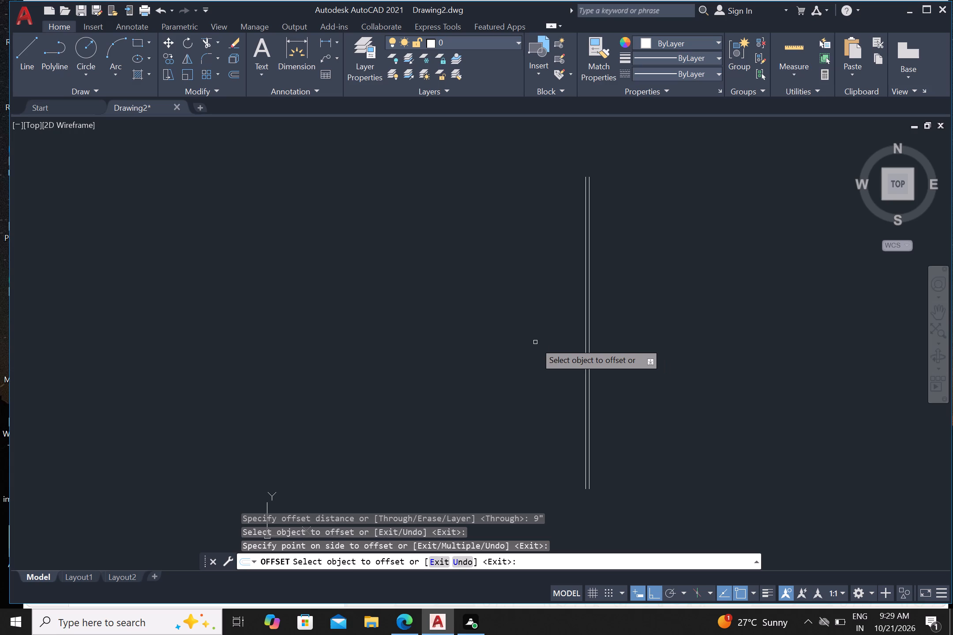
Offset the left line of the 9" wall 12' to the left, and offset the resulting line 4.5" further left.
left_click(584, 323)
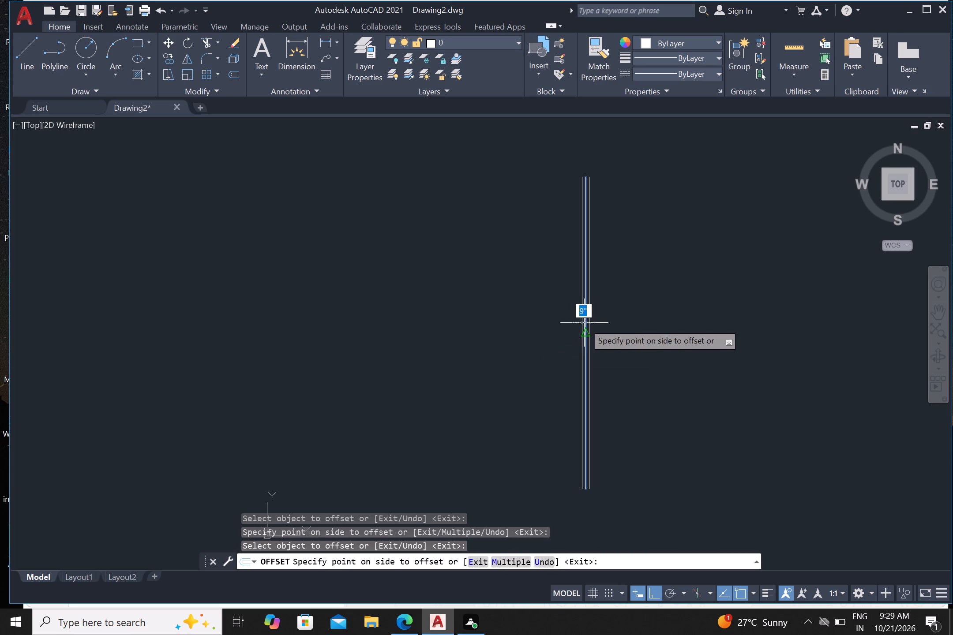
type("12'")
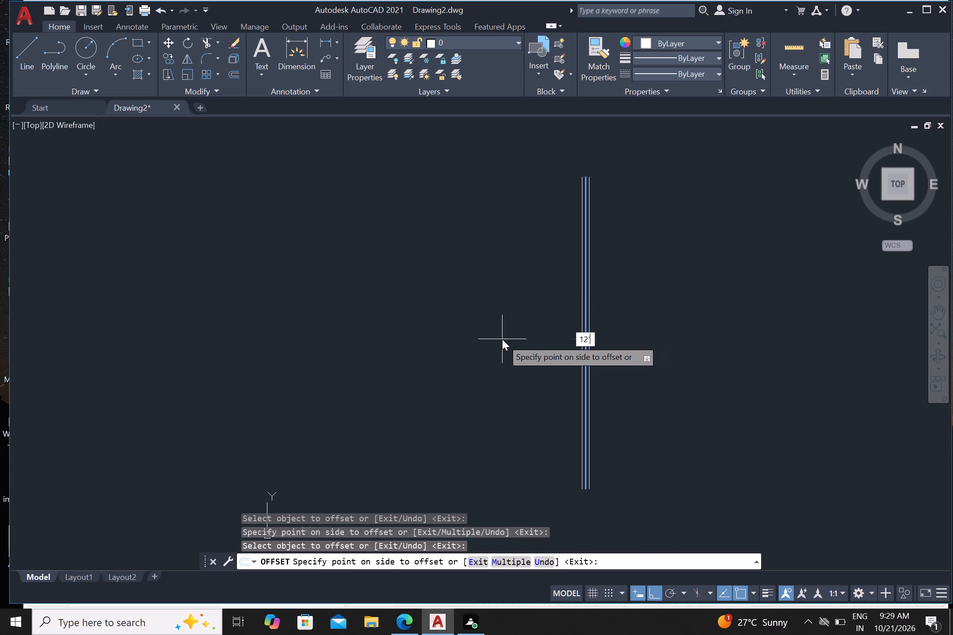
key("Return")
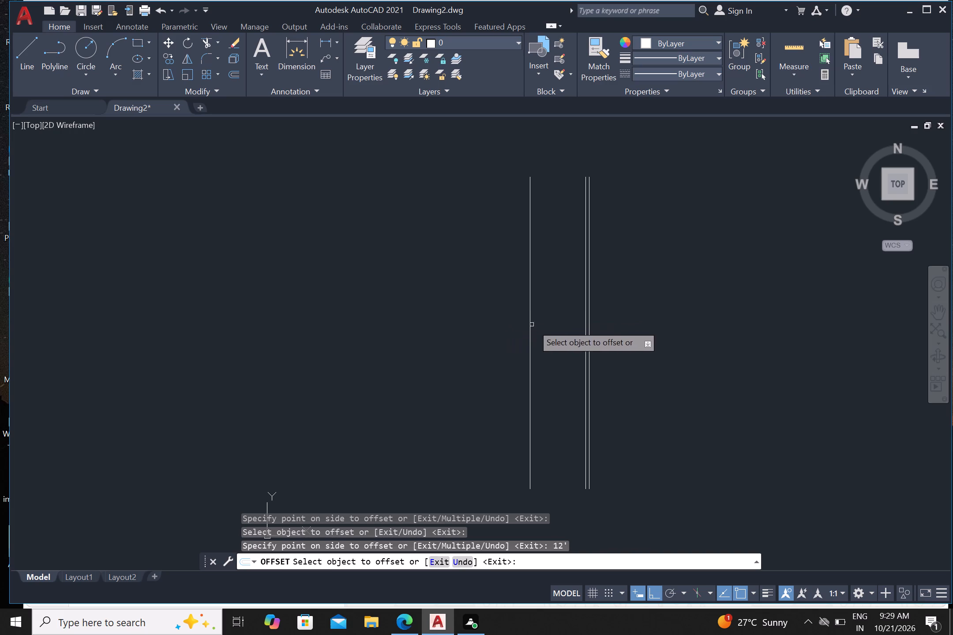
scroll(572, 311, "down", 2)
scroll(540, 321, "up", 3)
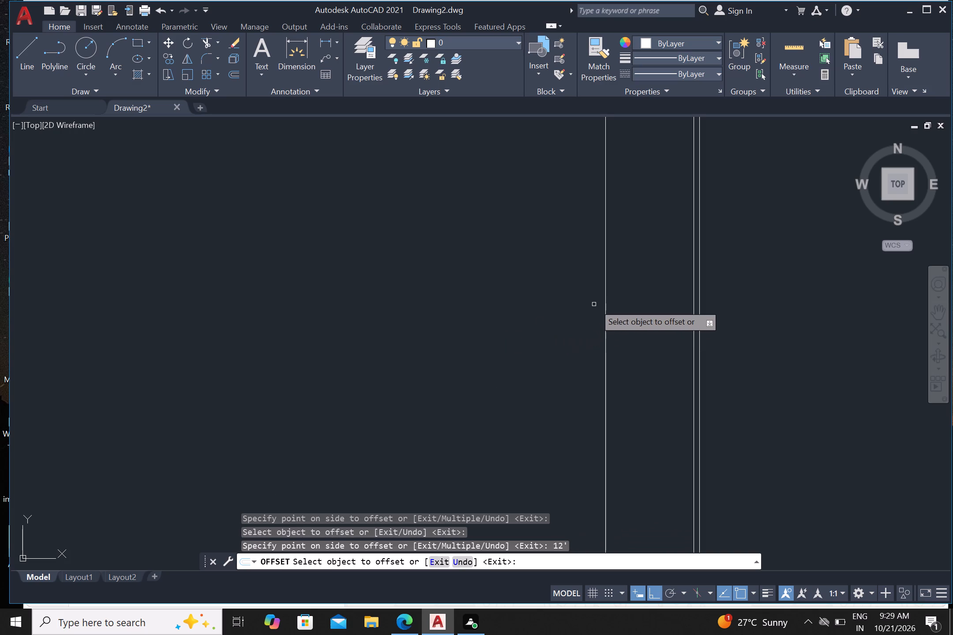
left_click(606, 289)
type("4.5")
key("shift+quotedbl")
key("Return")
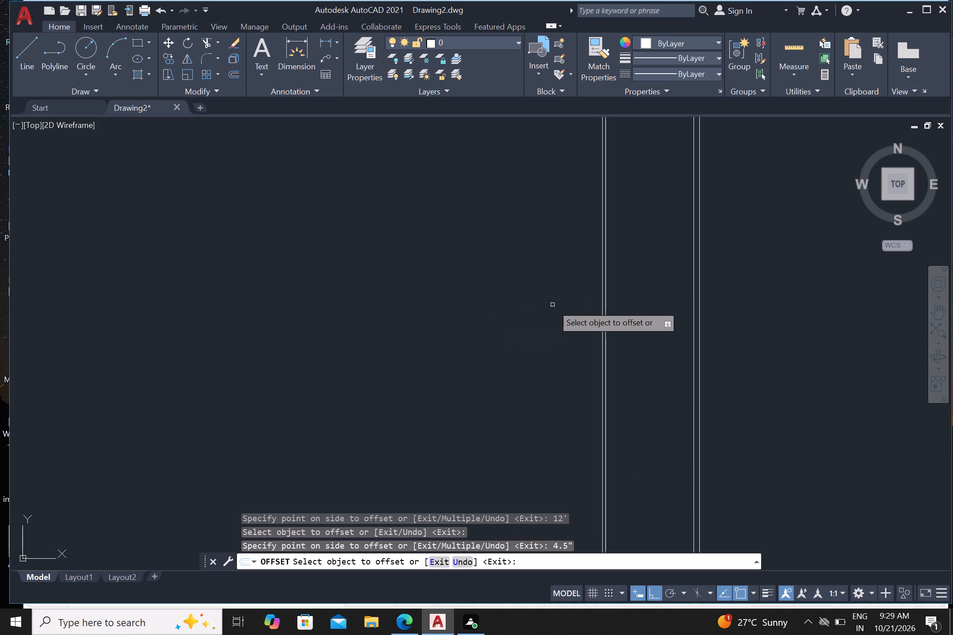
Offset the leftmost vertical line 5' to the left, and offset the resulting line 4.5" further left for another partition.
scroll(576, 289, "up", 1)
left_click(617, 273)
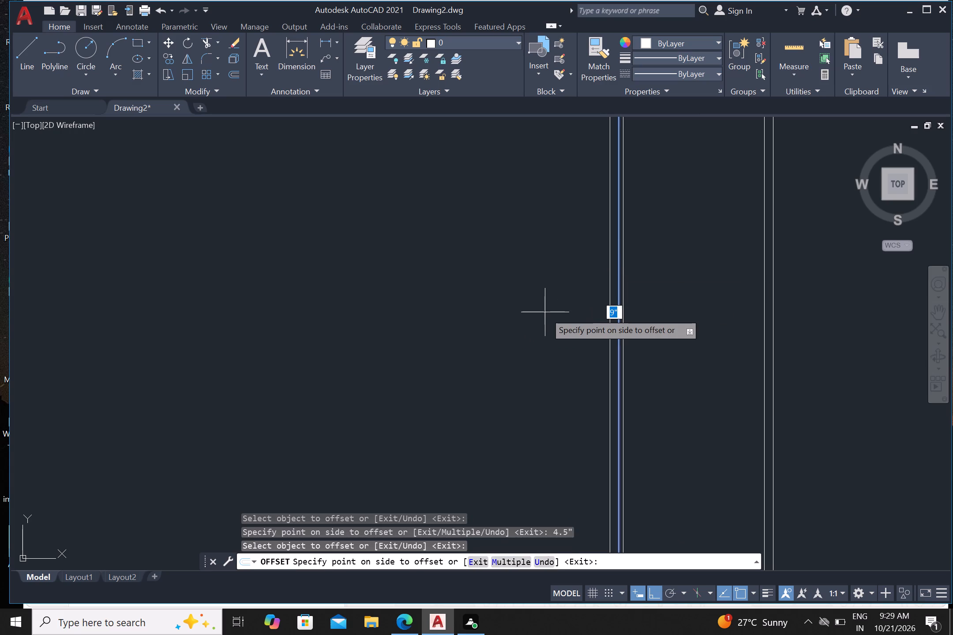
type("5'")
key("Return")
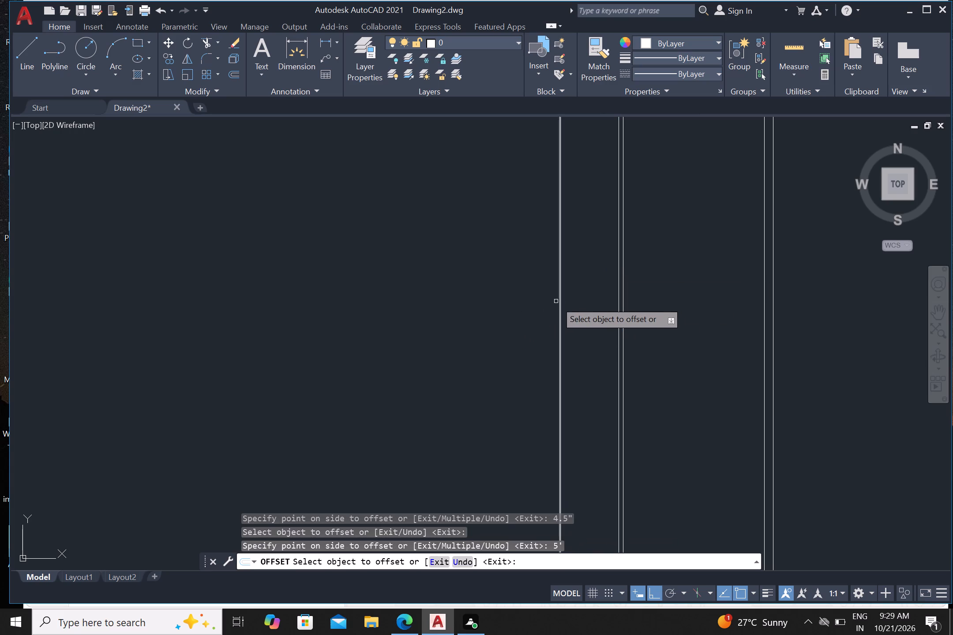
left_click(560, 304)
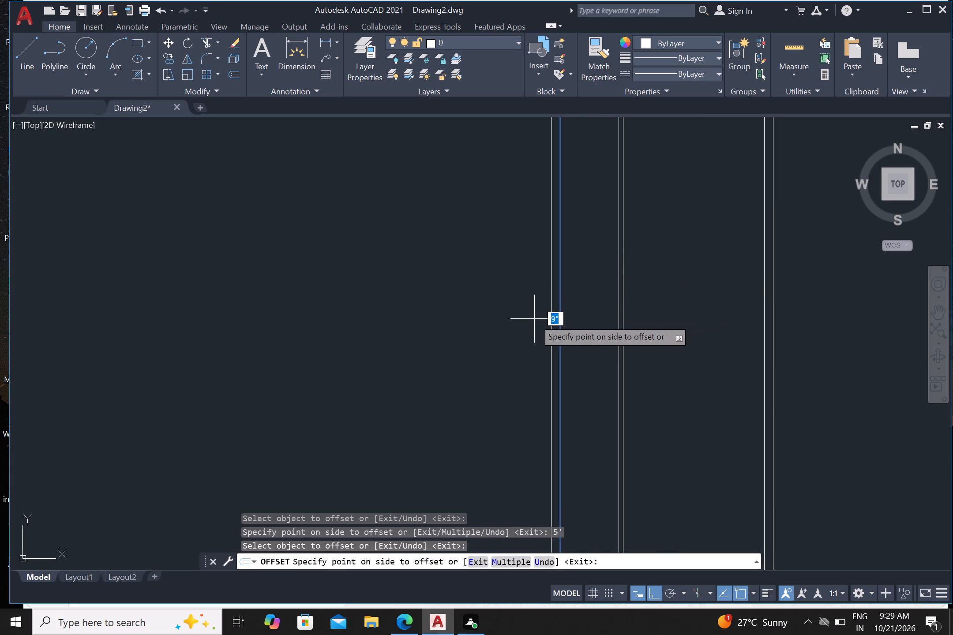
type("4.5")
key("shift+quotedbl")
key("Return")
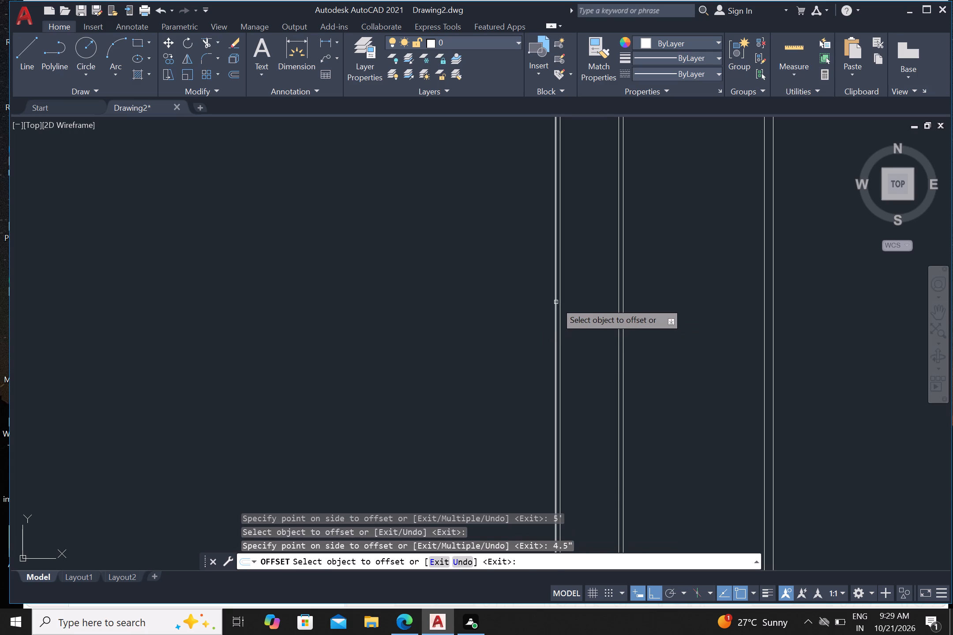
From the latest 4.5" partition, offset its left line 5' to the left and the resulting line another 4.5" left.
left_click_drag(556, 302, 546, 307)
type("5'")
key("Return")
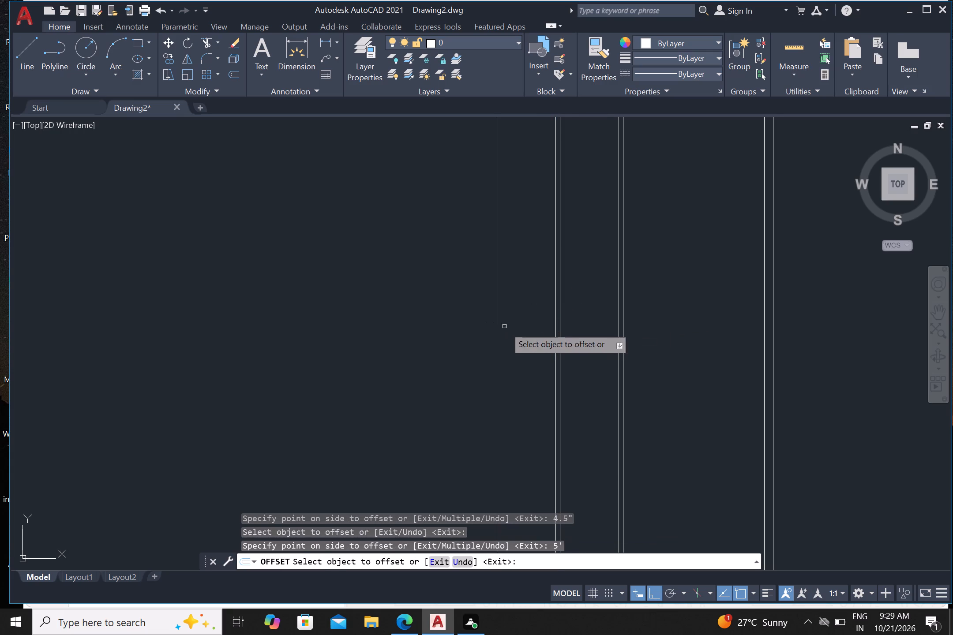
left_click(496, 329)
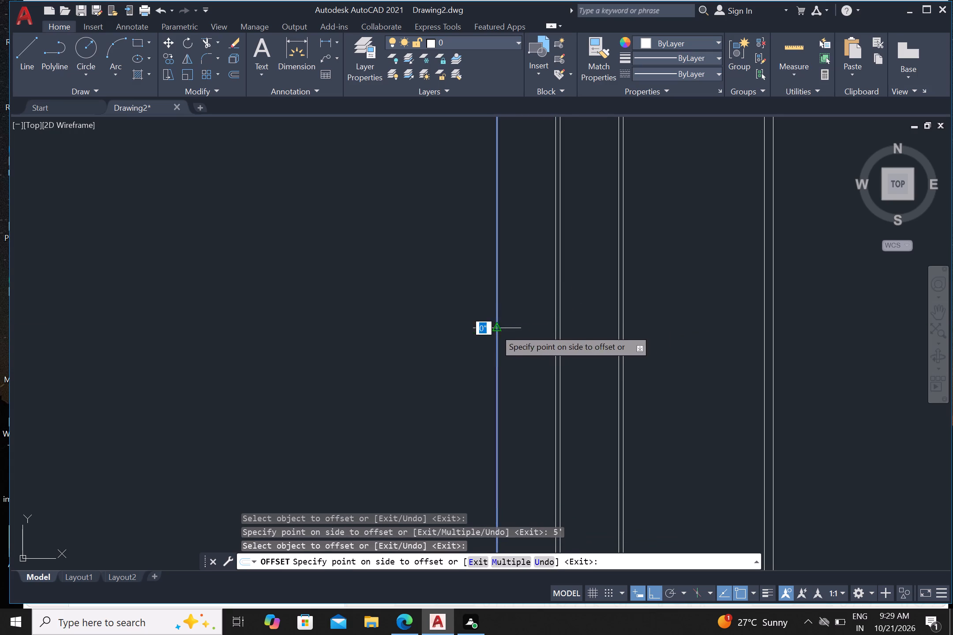
type("4.5")
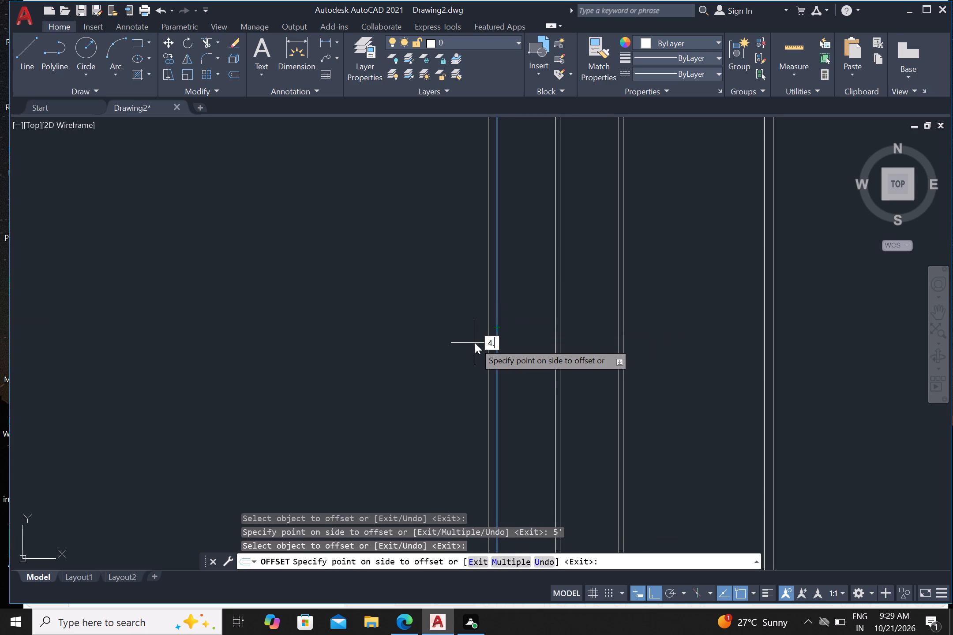
key("shift+quotedbl")
key("Return")
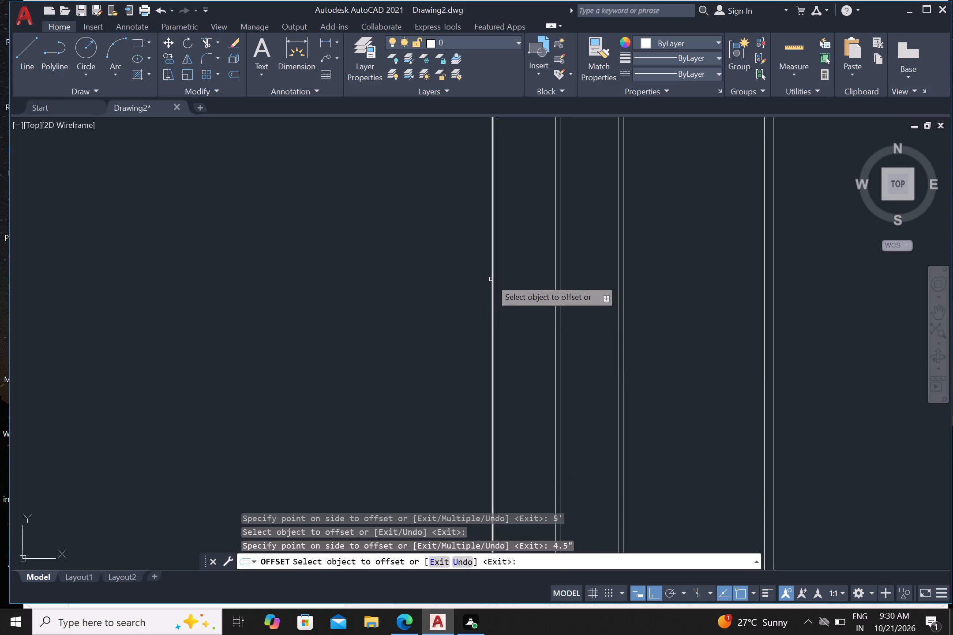
Offset the leftmost vertical line 13' to the left, and offset the resulting line 9" further left for the outer wall.
left_click_drag(491, 279, 484, 280)
type("13'")
key("Return")
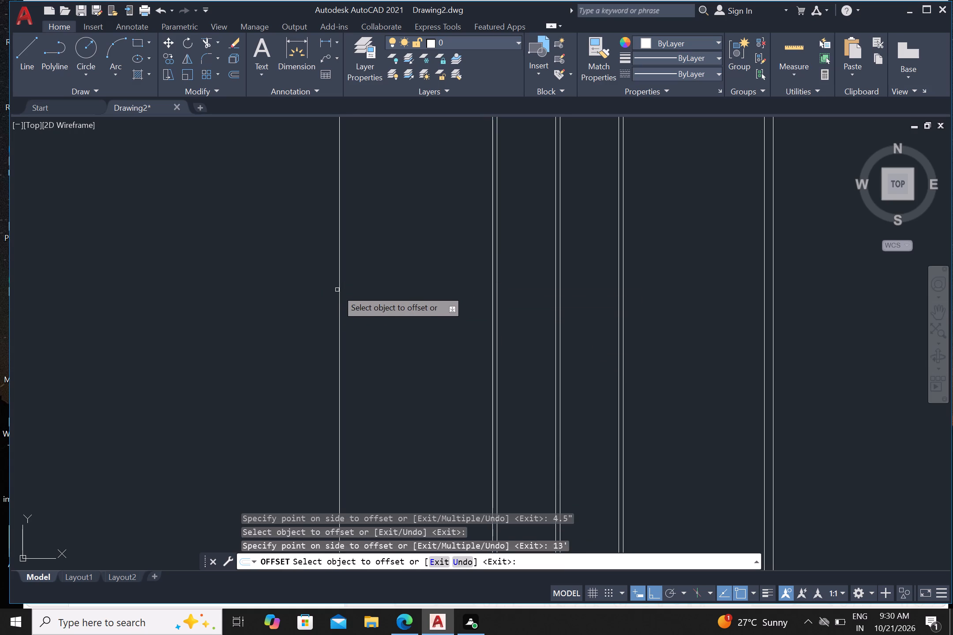
left_click_drag(339, 285, 327, 291)
left_click(284, 321)
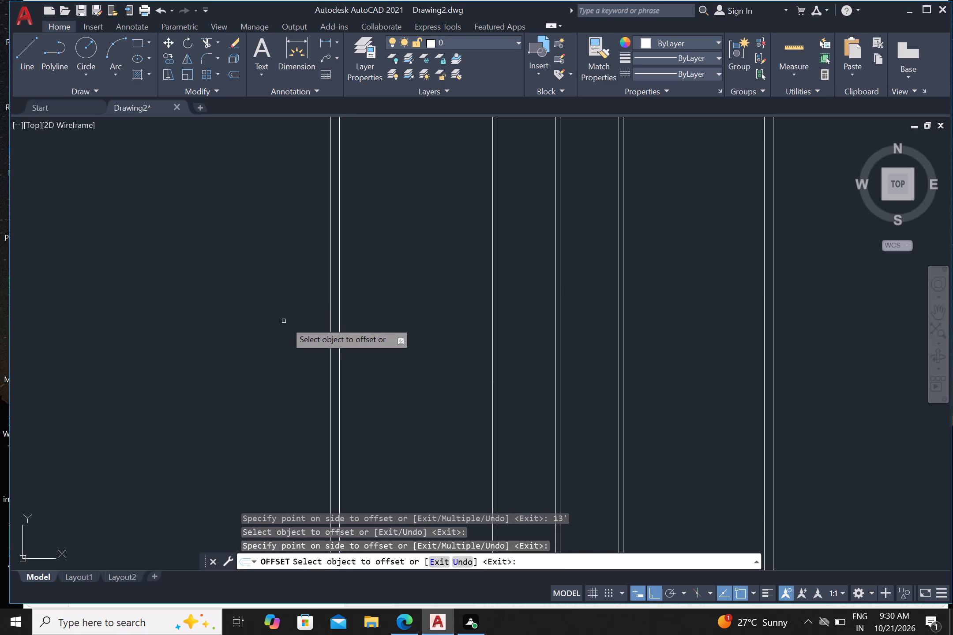
Draw a horizontal line from the upper end of the leftmost wall line to beyond the rightmost wall.
scroll(304, 312, "down", 2)
middle_click_drag(338, 260, 362, 321)
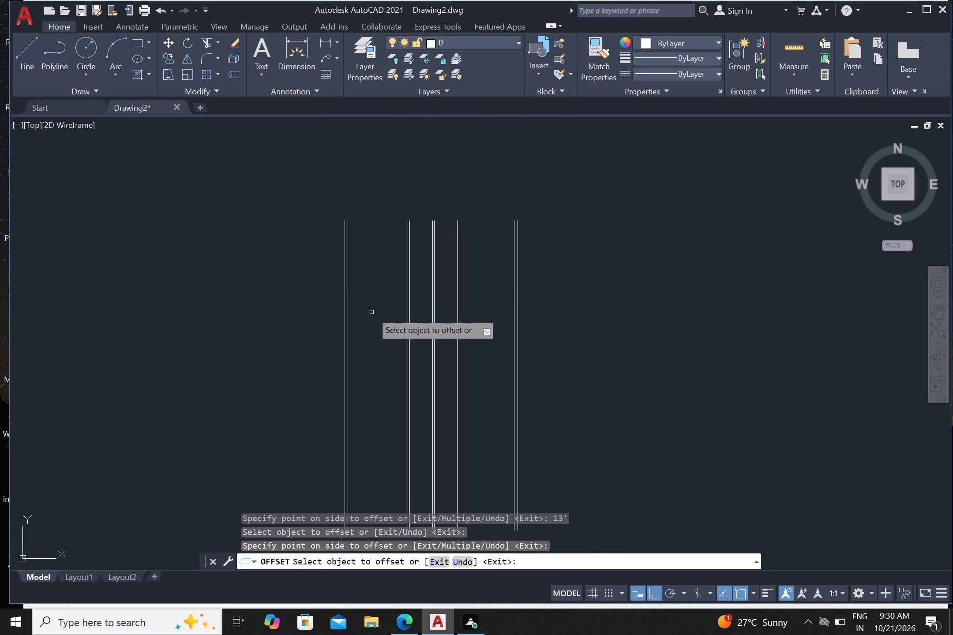
key("l")
key("Return")
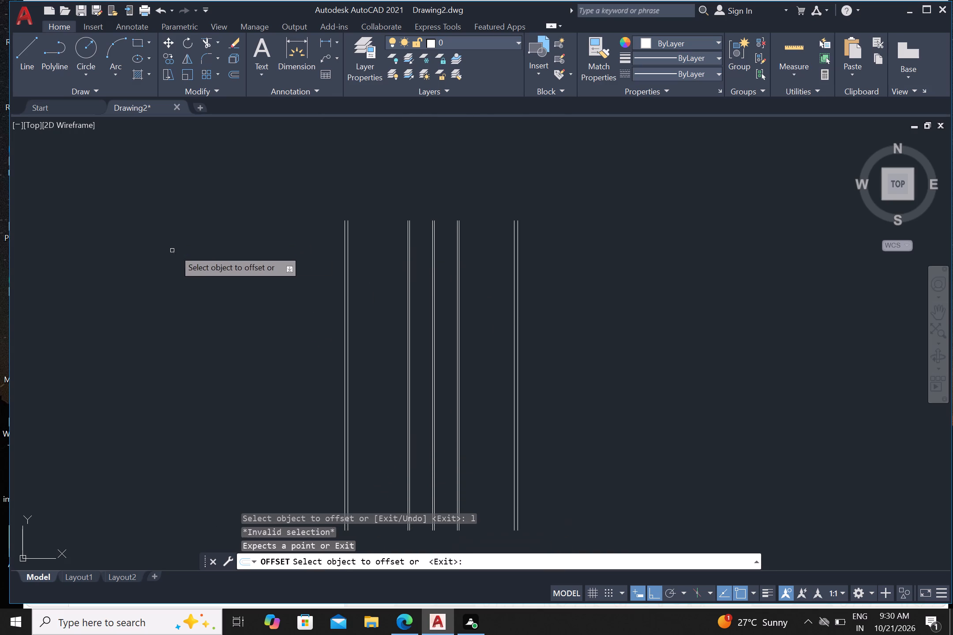
scroll(310, 222, "up", 3)
key("Escape")
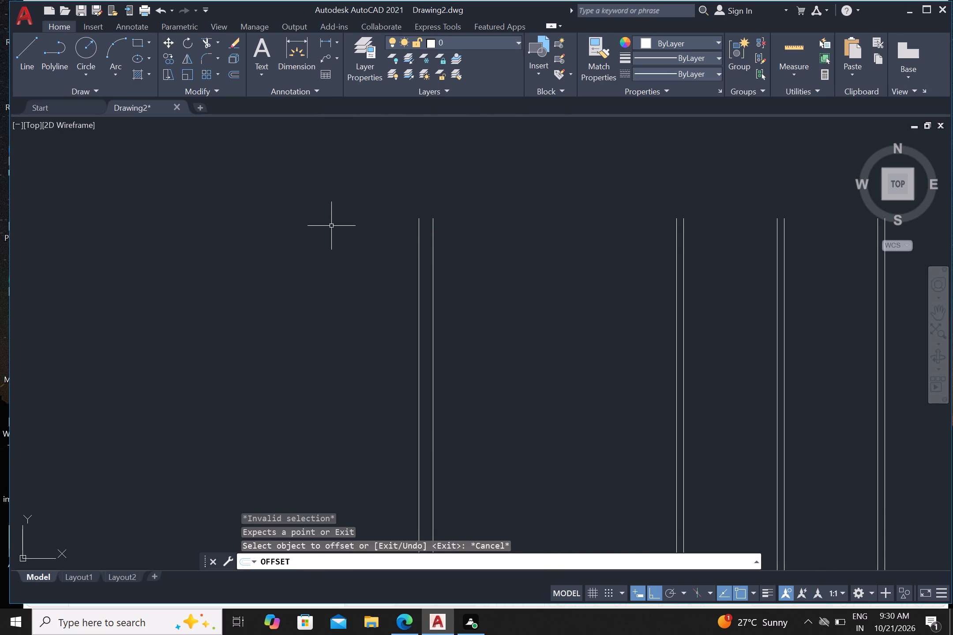
key("l")
key("Return")
scroll(346, 251, "down", 2)
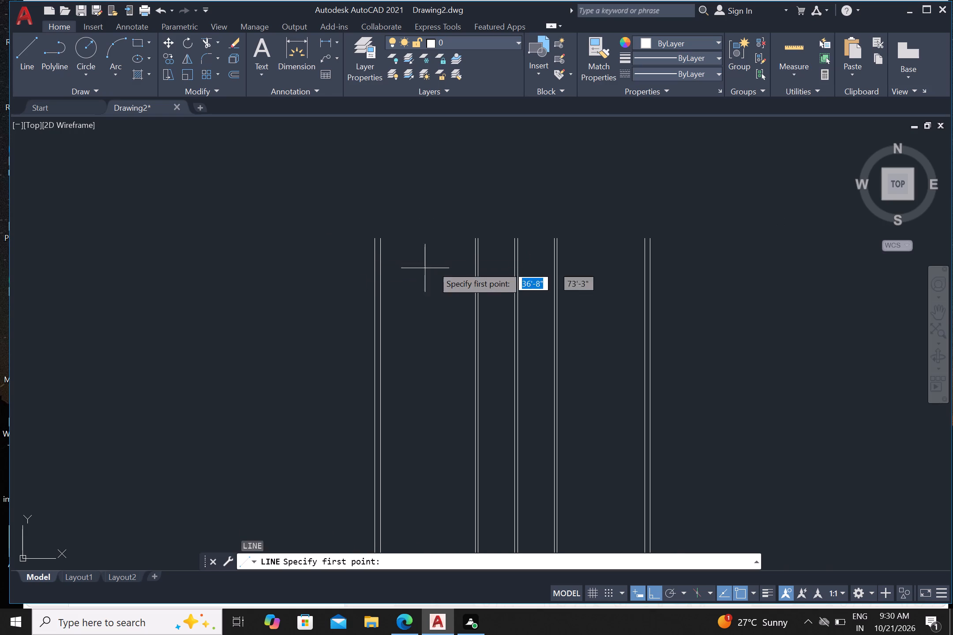
scroll(378, 239, "up", 3)
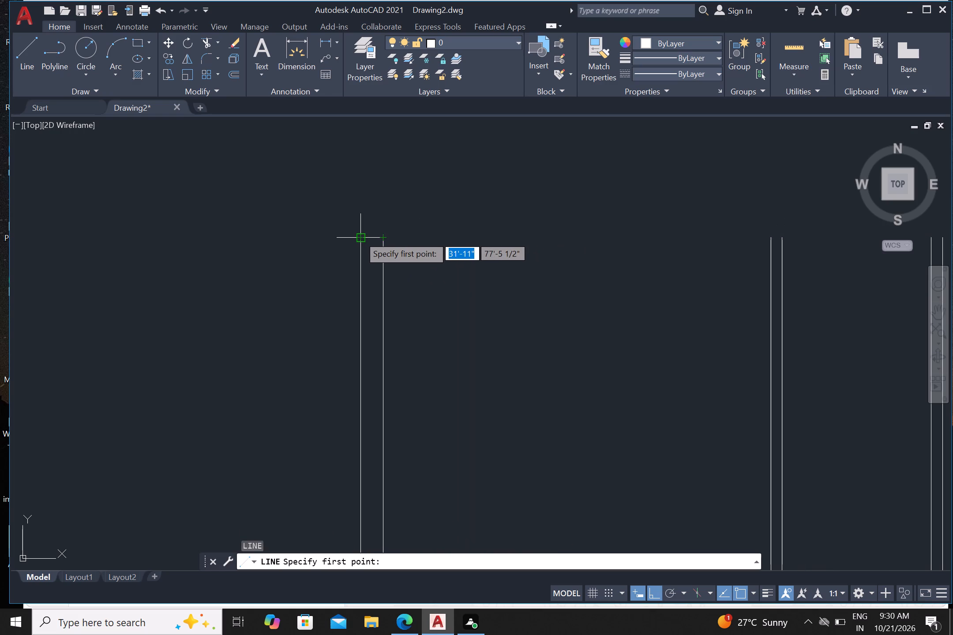
left_click(359, 235)
scroll(359, 235, "down", 3)
left_click(678, 214)
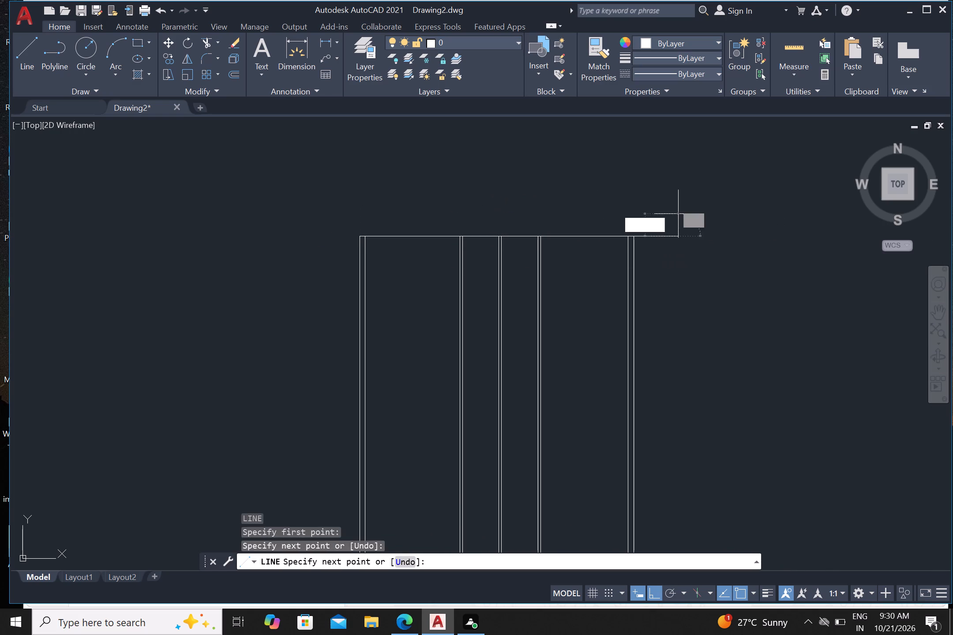
key("Escape")
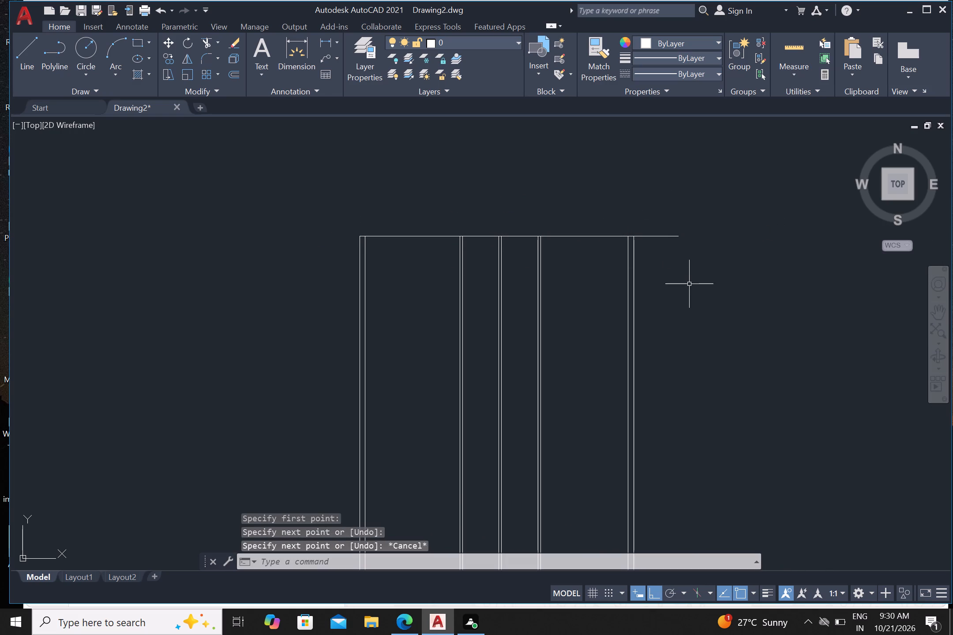
Offset the horizontal top line 9" downward to form the upper outer wall.
key("o")
key("Return")
type("9\"")
key("Return")
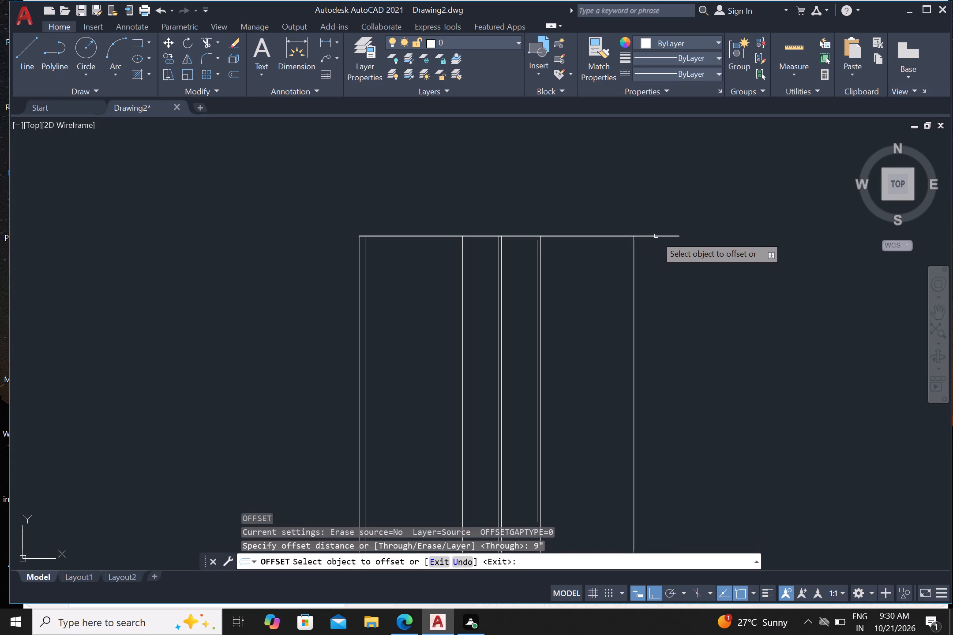
left_click_drag(656, 236, 658, 241)
left_click(680, 314)
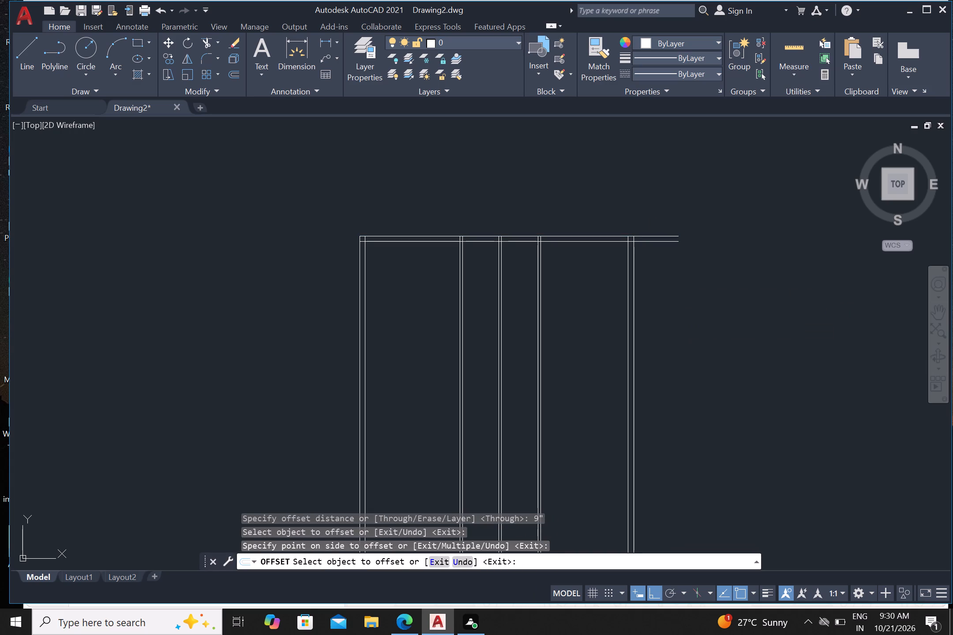
key("Escape")
Trim the ends of both horizontal lines that overhang the rightmost wall line.
type("tr")
key("Return")
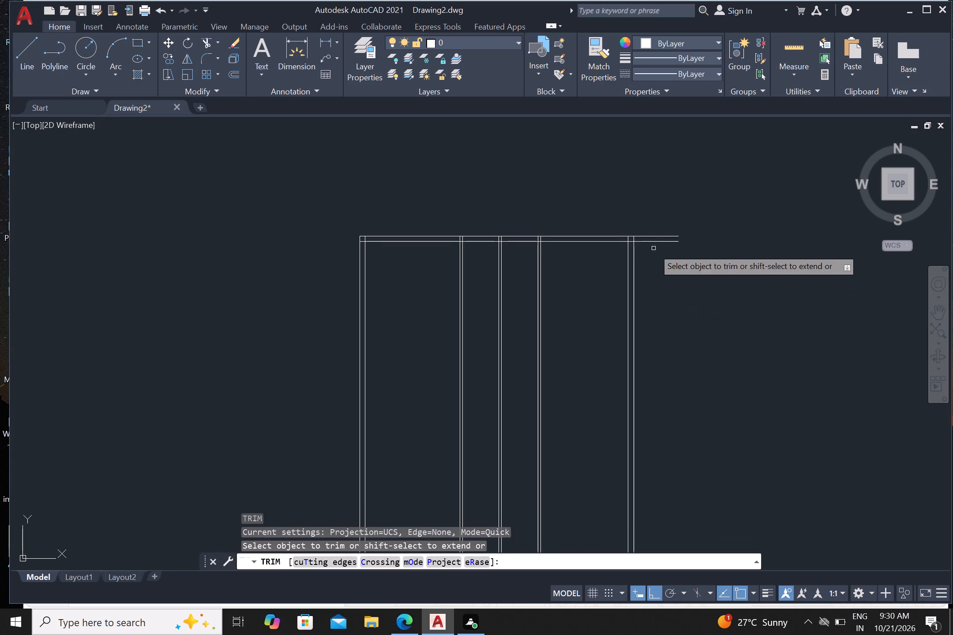
left_click(653, 248)
left_click(646, 219)
Trim the crossing inner lines at the plan's upper-left corner to leave a clean wall corner.
scroll(652, 261, "up", 1)
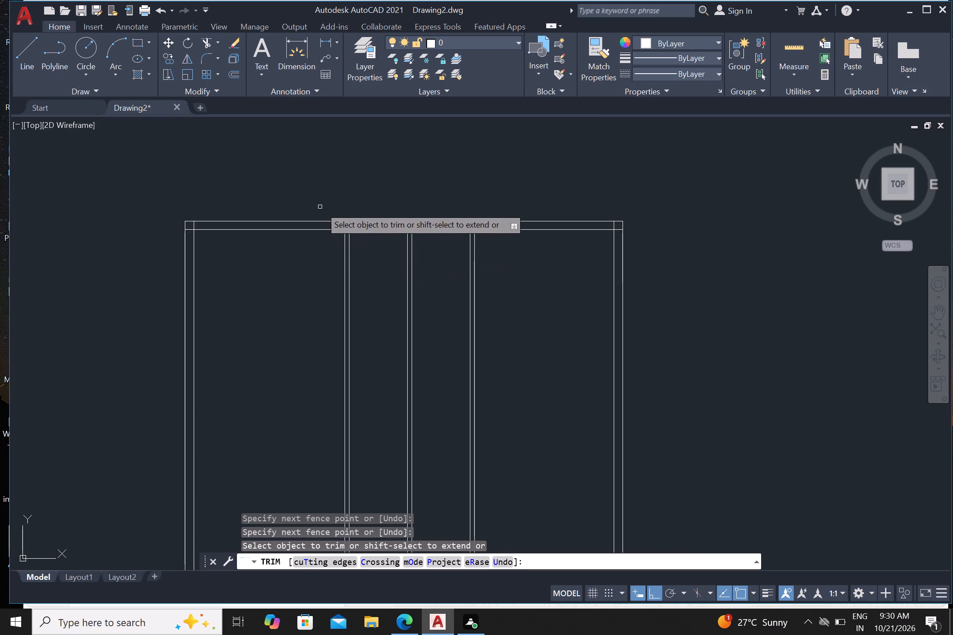
scroll(190, 230, "up", 2)
left_click(188, 242)
double_click(187, 228)
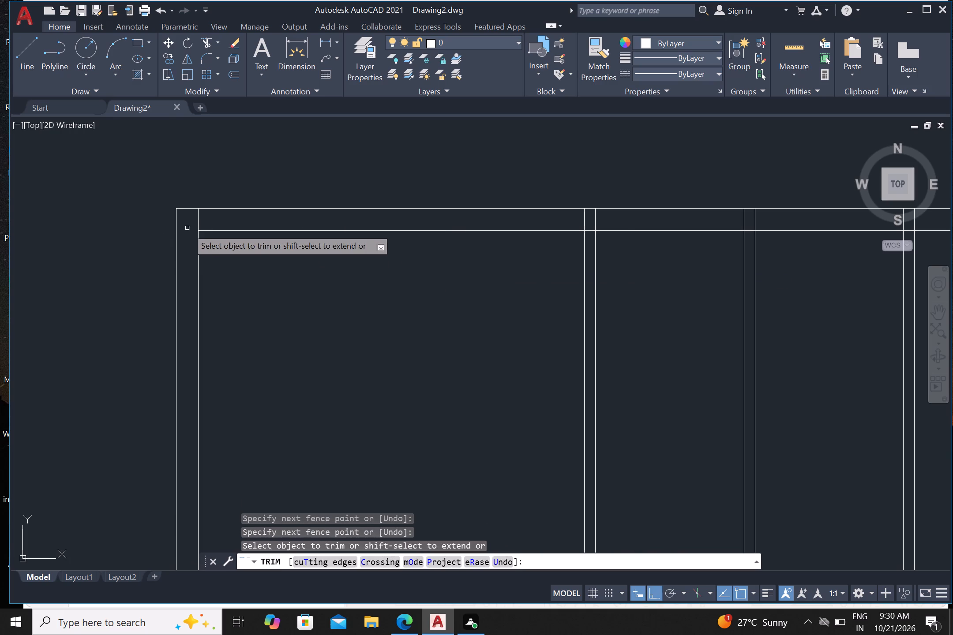
left_click(209, 224)
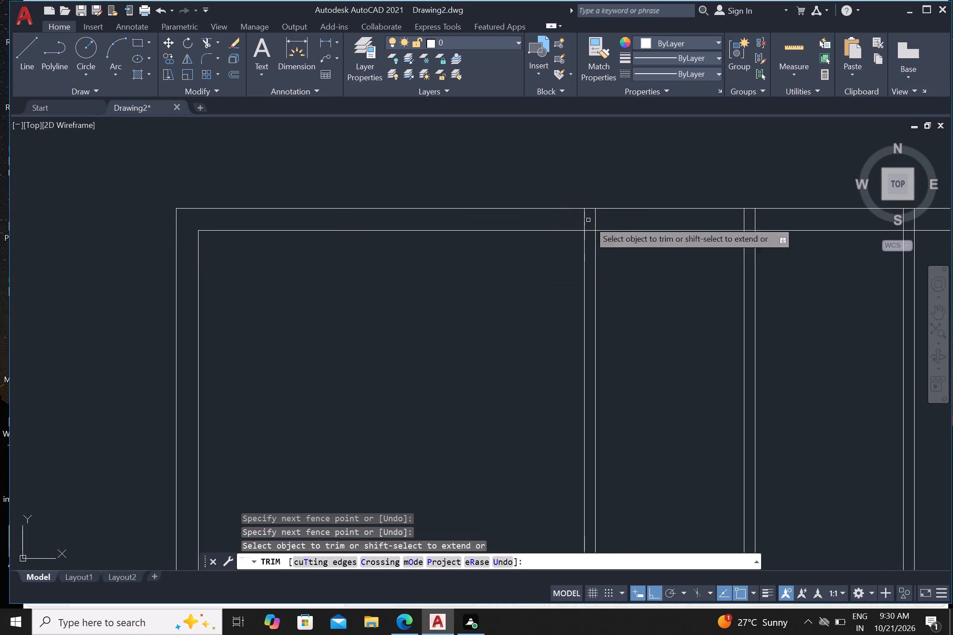
Trim the upper ends of the three partitions' lines where they run between the two top wall lines.
scroll(637, 221, "down", 1)
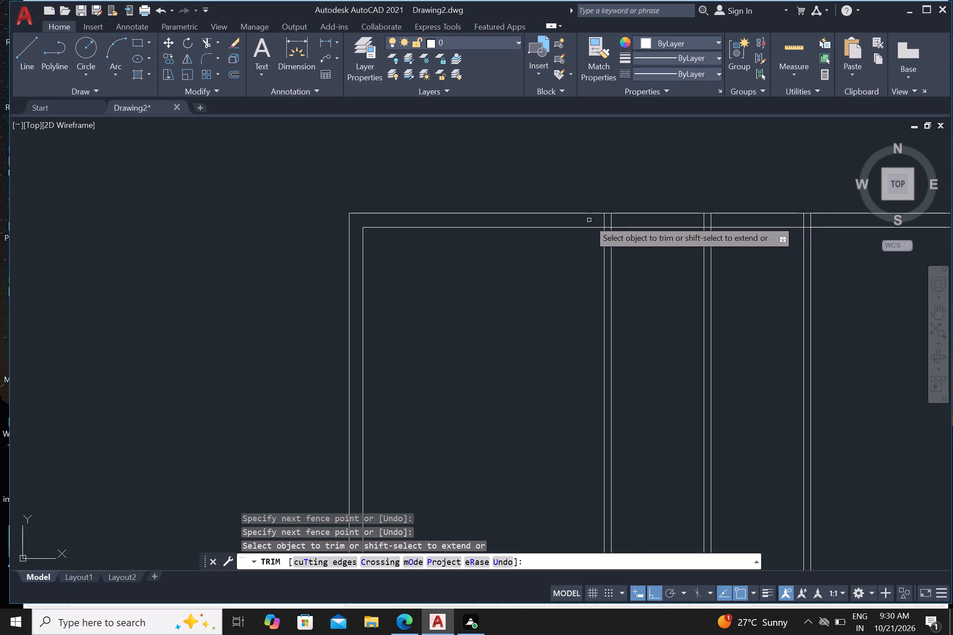
middle_click_drag(589, 220, 413, 259)
scroll(428, 265, "up", 2)
left_click(404, 247)
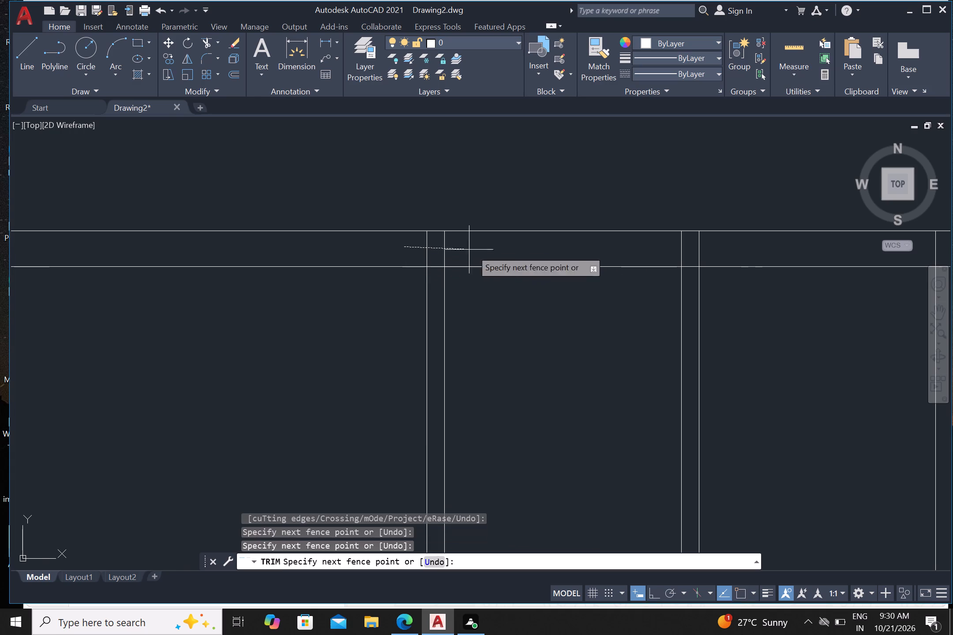
left_click(732, 245)
scroll(718, 237, "down", 3)
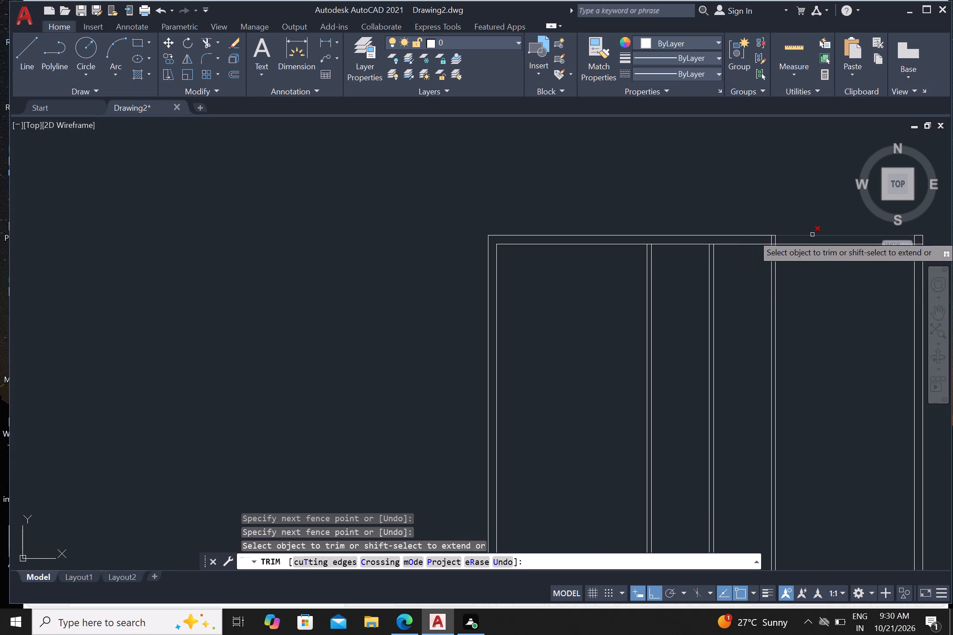
scroll(800, 259, "up", 1)
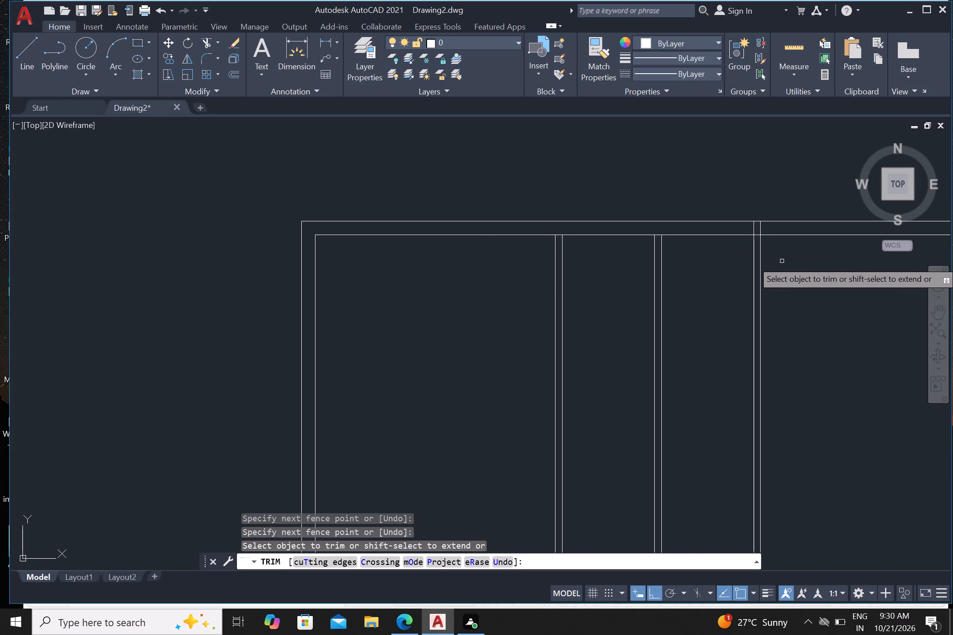
middle_click_drag(777, 255, 672, 281)
scroll(695, 258, "up", 1)
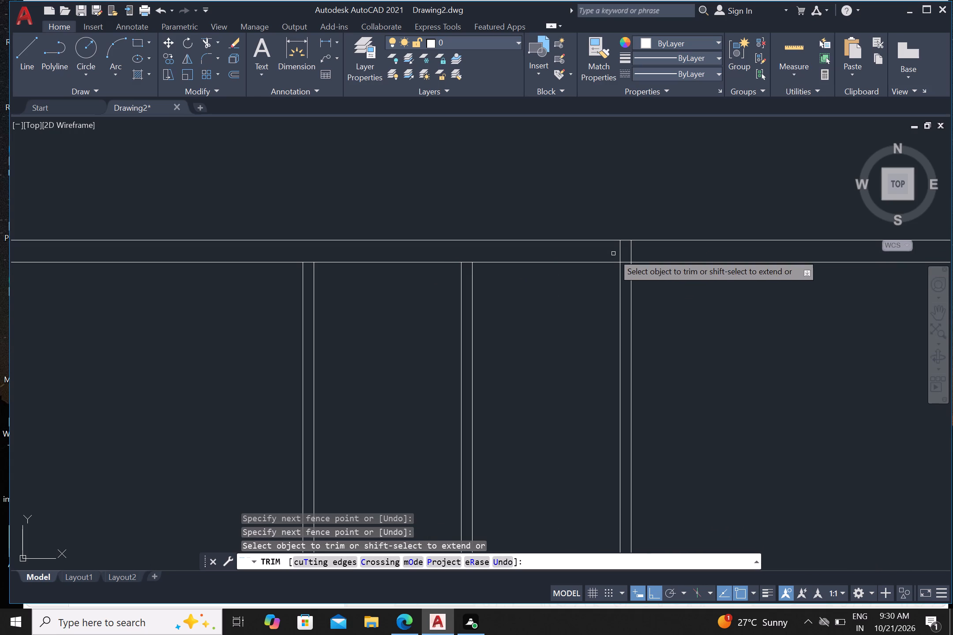
left_click(611, 253)
left_click(643, 252)
Trim the crossing inner lines at the plan's upper-right corner to leave a clean wall corner.
scroll(651, 251, "down", 3)
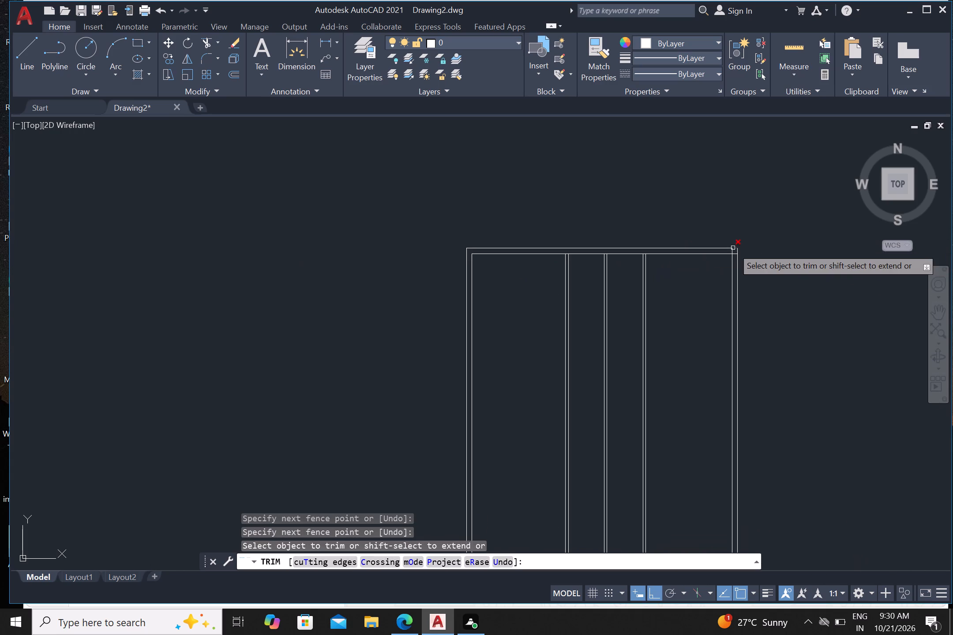
scroll(732, 250, "up", 3)
left_click(722, 254)
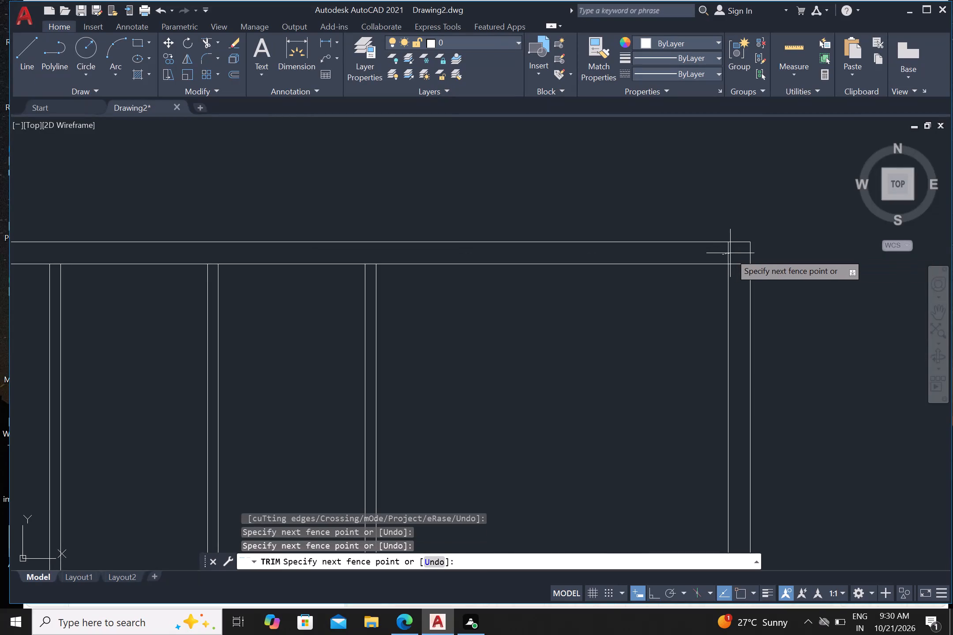
double_click(735, 253)
left_click(739, 272)
Trim the inner top wall line between the two faces of each of the three partitions to open the junctions.
scroll(736, 269, "down", 1)
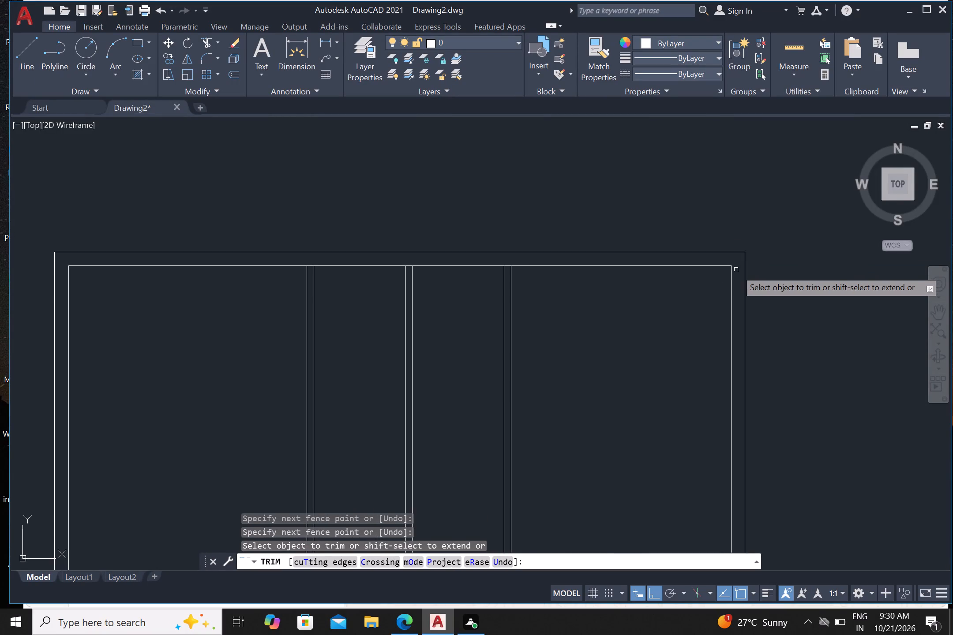
scroll(736, 269, "down", 2)
scroll(558, 266, "up", 1)
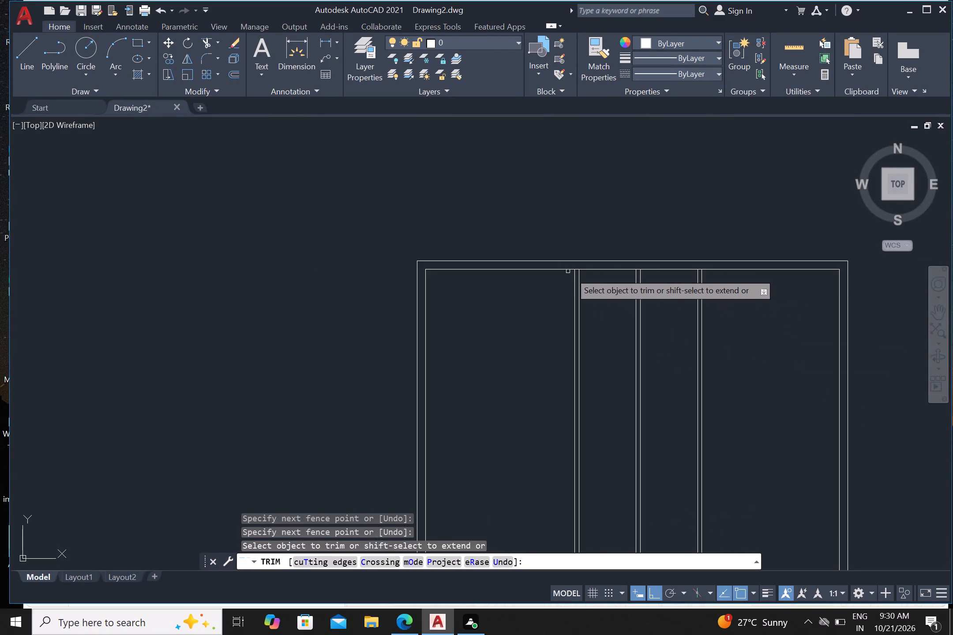
scroll(602, 267, "up", 1)
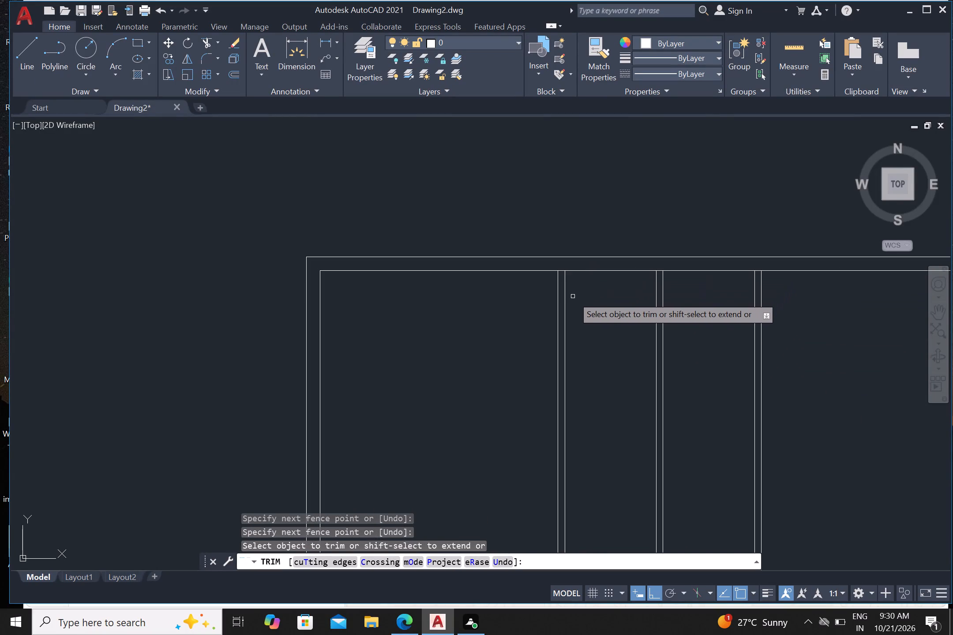
scroll(564, 268, "up", 2)
left_click(561, 265)
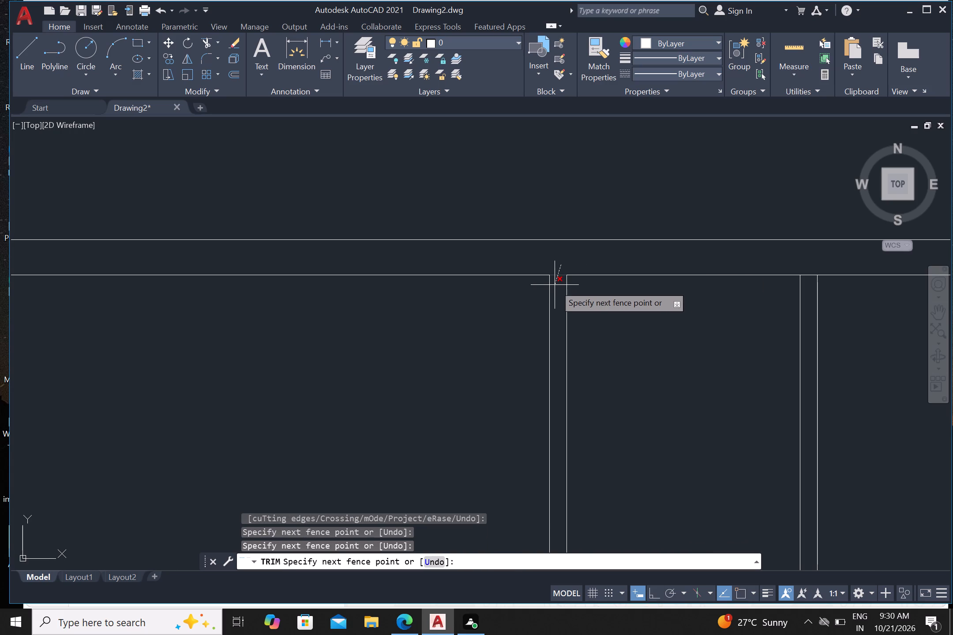
left_click(556, 285)
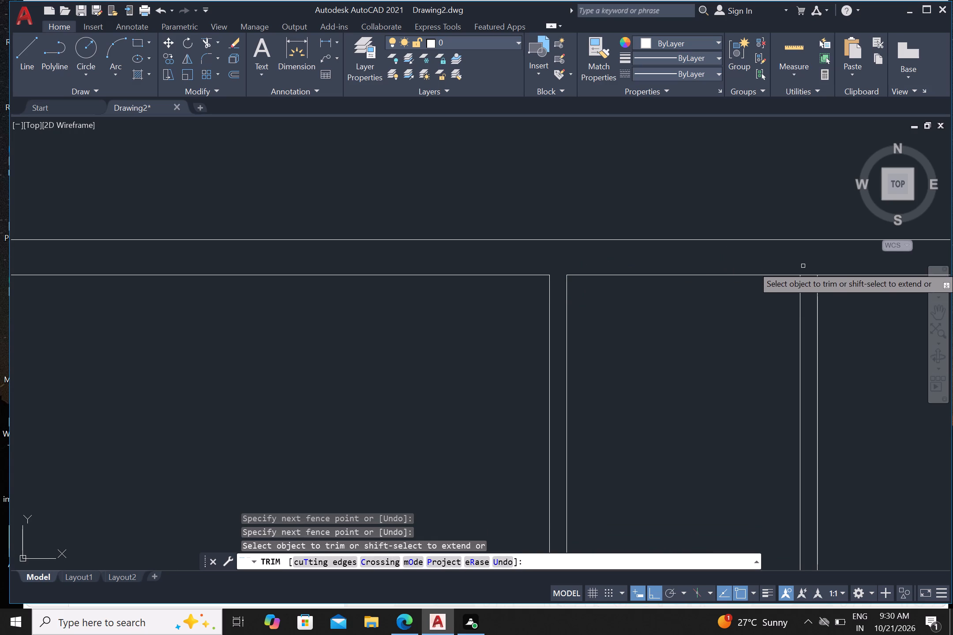
left_click(803, 266)
left_click(808, 281)
scroll(801, 273, "down", 4)
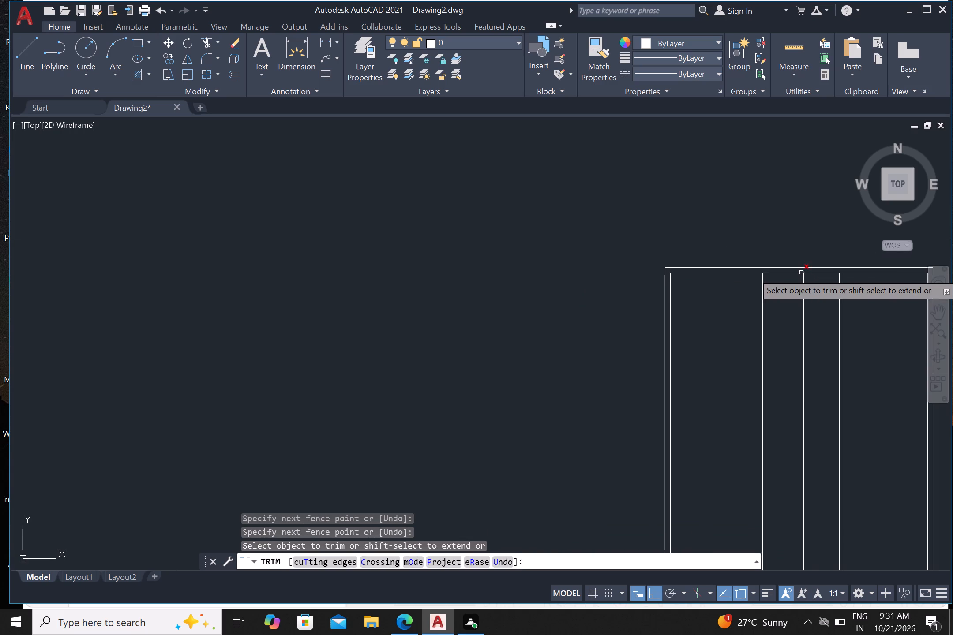
scroll(867, 295, "up", 2)
middle_click_drag(859, 265, 669, 317)
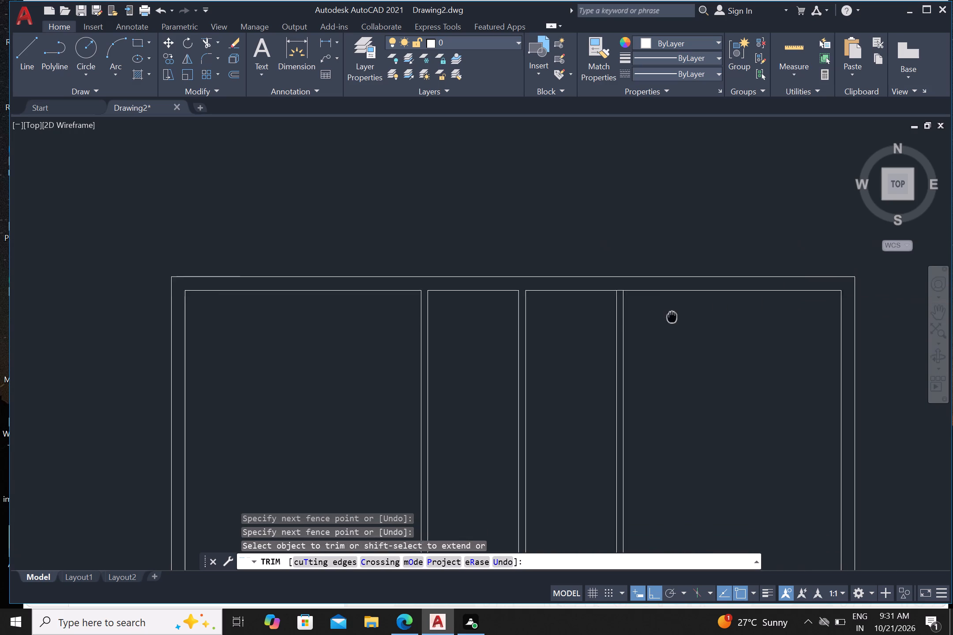
middle_click_drag(669, 317, 664, 320)
scroll(604, 316, "up", 3)
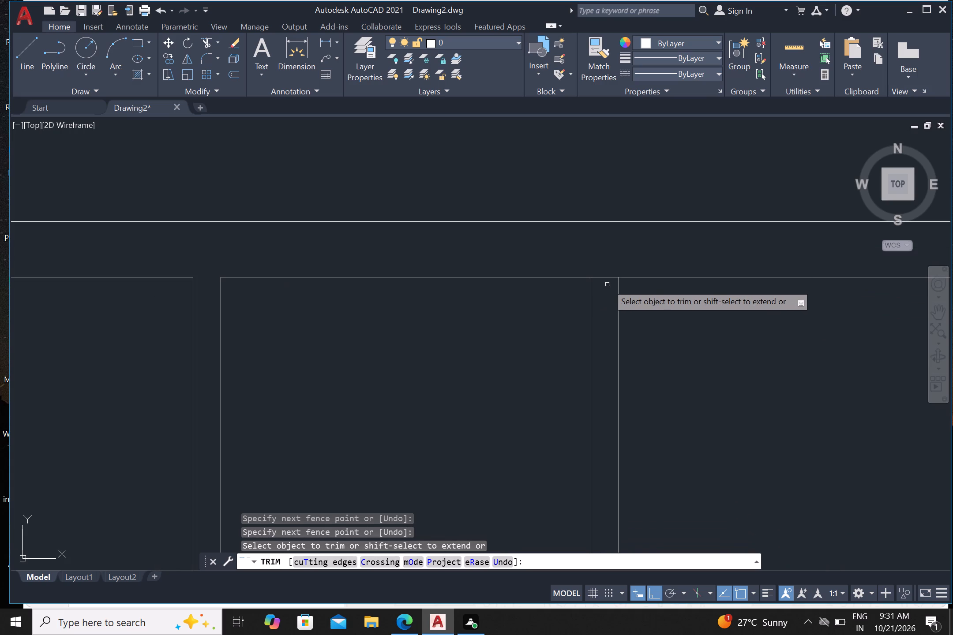
left_click_drag(608, 260, 610, 264)
left_click(608, 296)
scroll(608, 291, "down", 5)
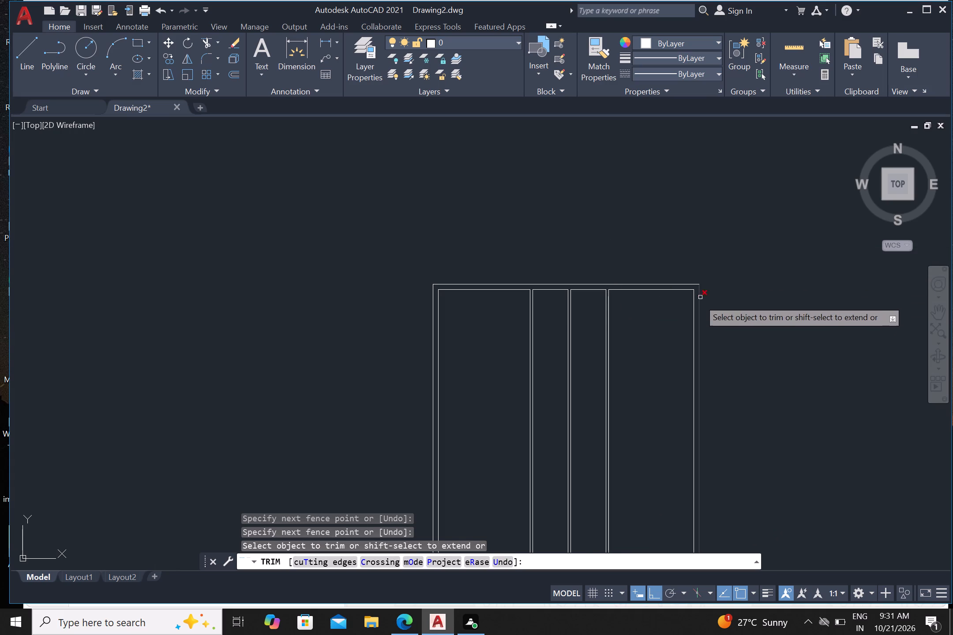
middle_click_drag(660, 369, 654, 269)
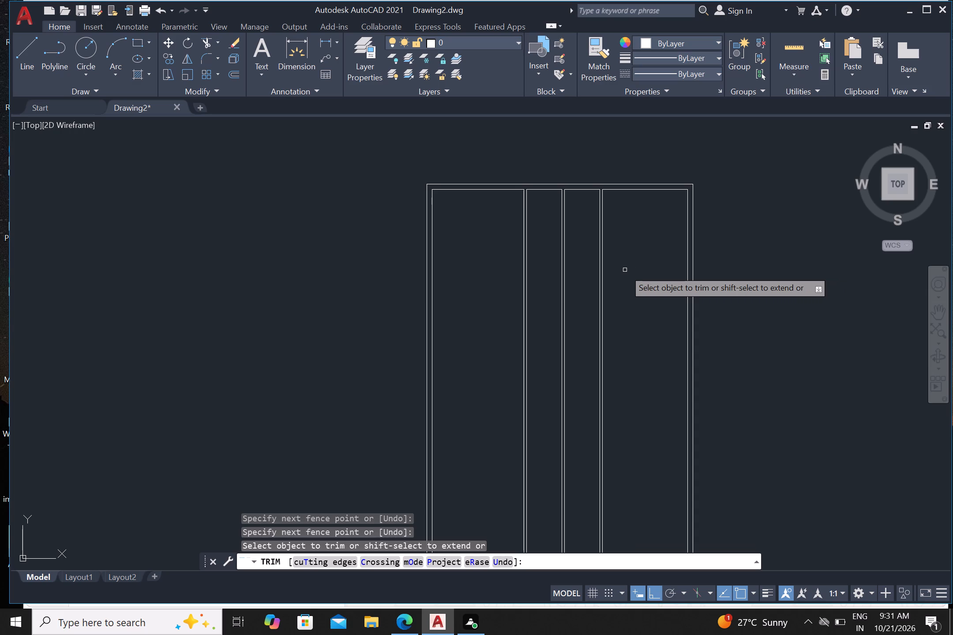
key("Escape")
Offset the inner top wall line 12' downward in both the far-left and far-right rooms.
key("o")
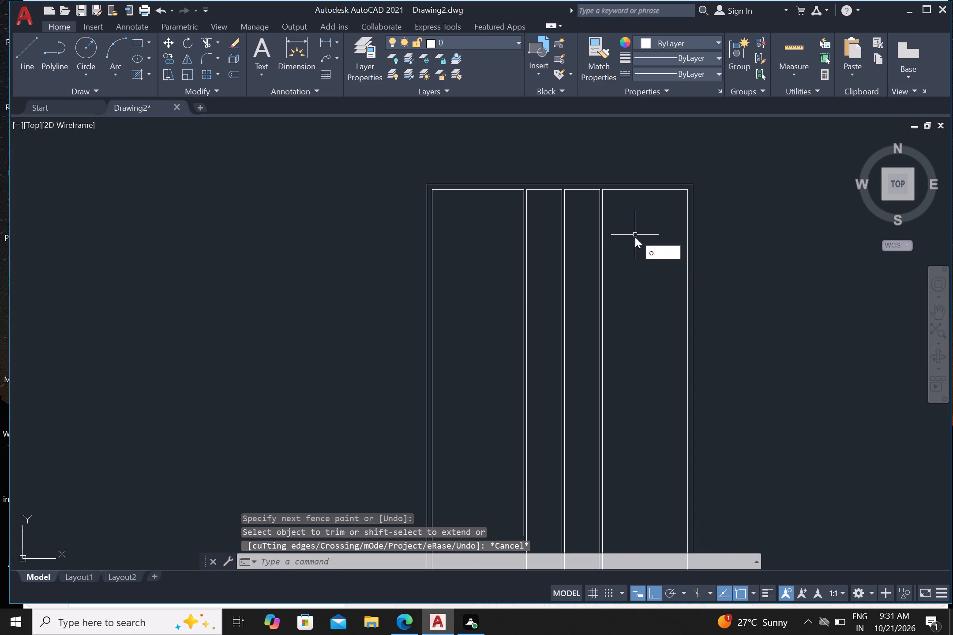
key("Return")
type("12")
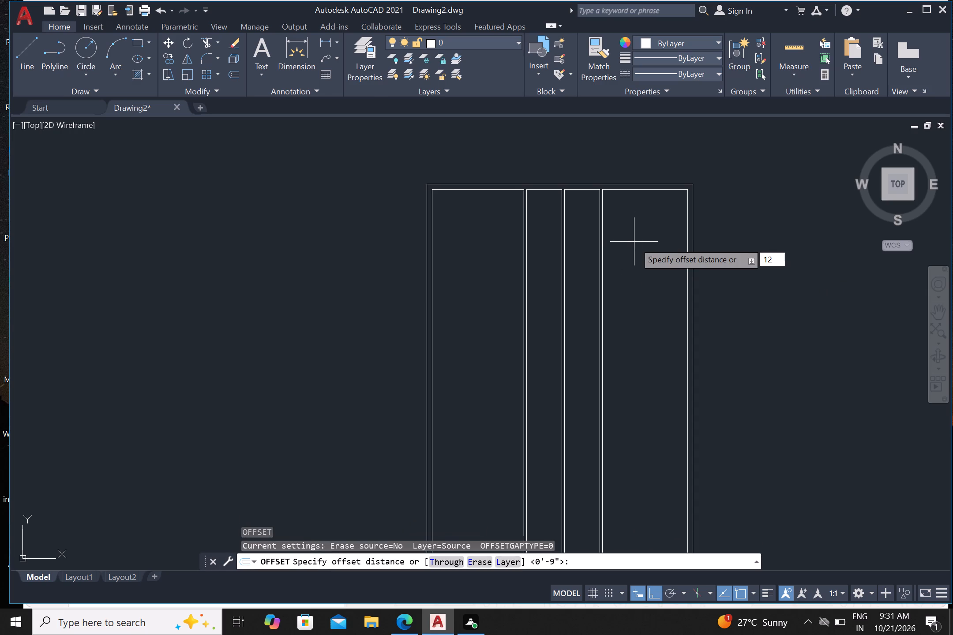
key("apostrophe")
key("Return")
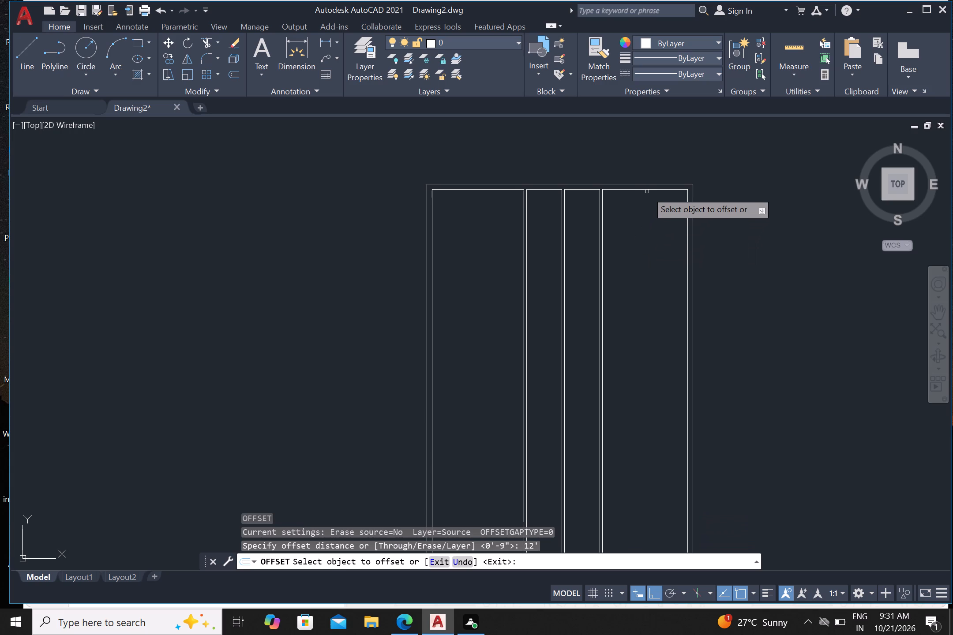
left_click(648, 190)
left_click_drag(638, 262, 642, 265)
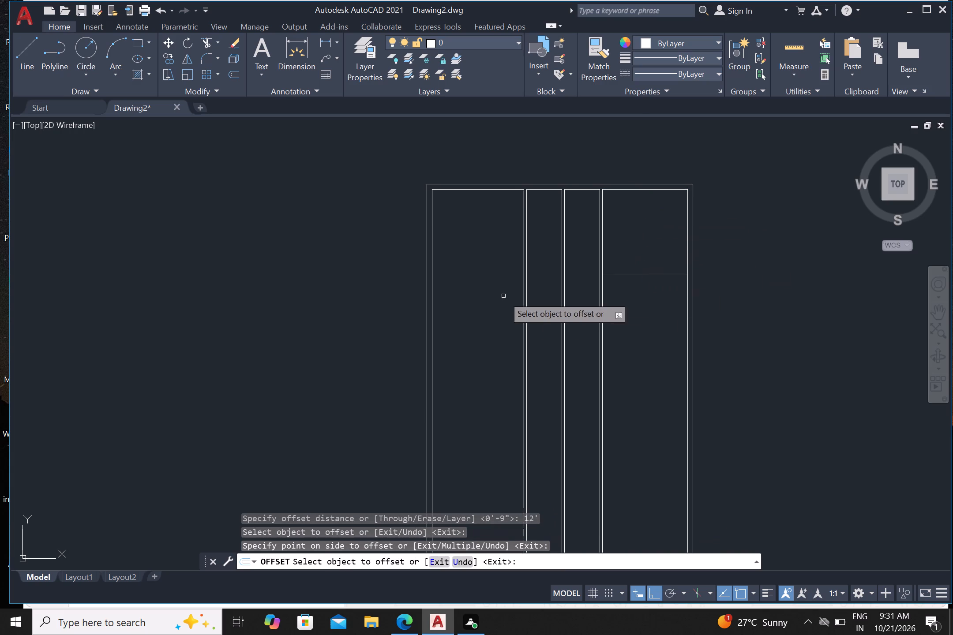
left_click(466, 189)
left_click_drag(484, 263, 489, 276)
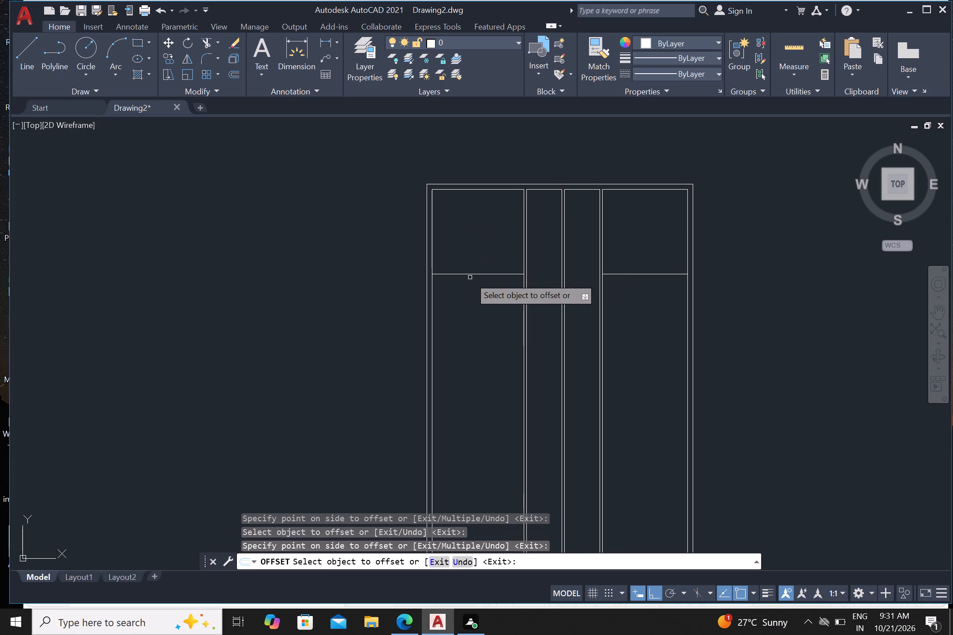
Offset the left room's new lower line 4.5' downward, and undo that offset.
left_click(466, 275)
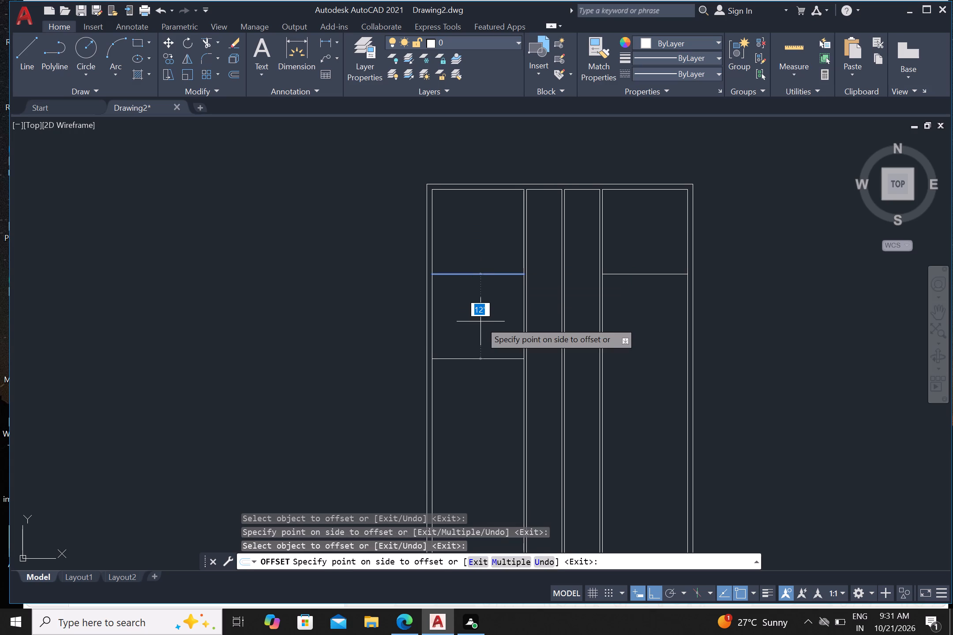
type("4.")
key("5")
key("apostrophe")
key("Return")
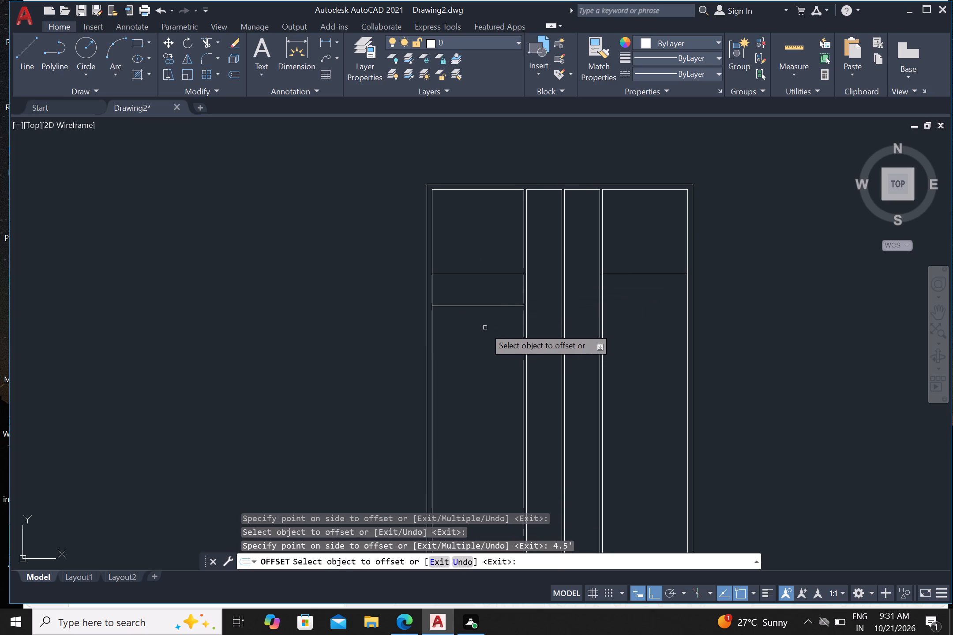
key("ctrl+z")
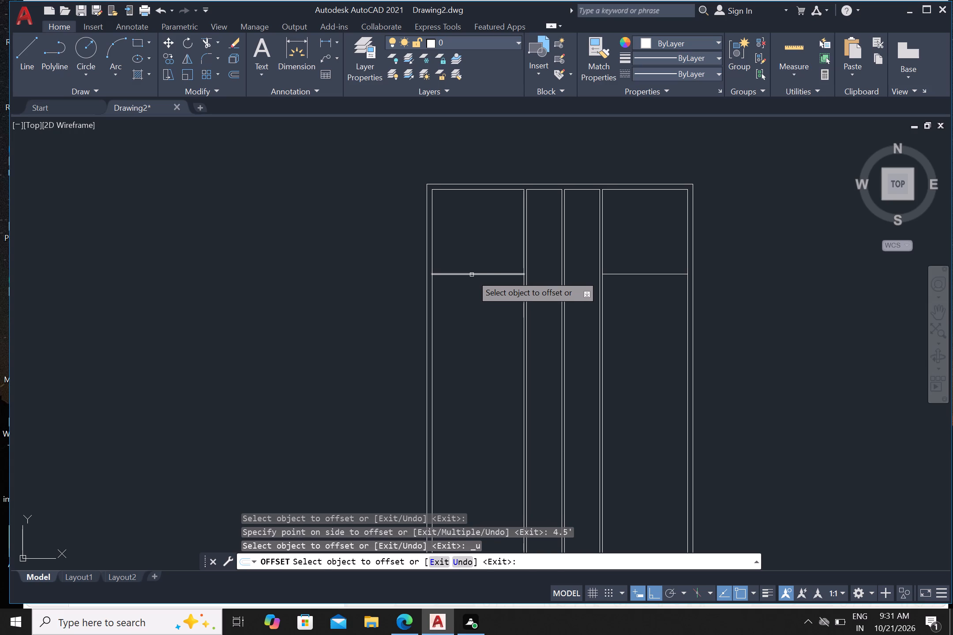
Offset the lower lines of the far-left and far-right rooms 4.5" downward to form their partition walls.
left_click(472, 275)
type("4.5")
key("shift+quotedbl")
key("Return")
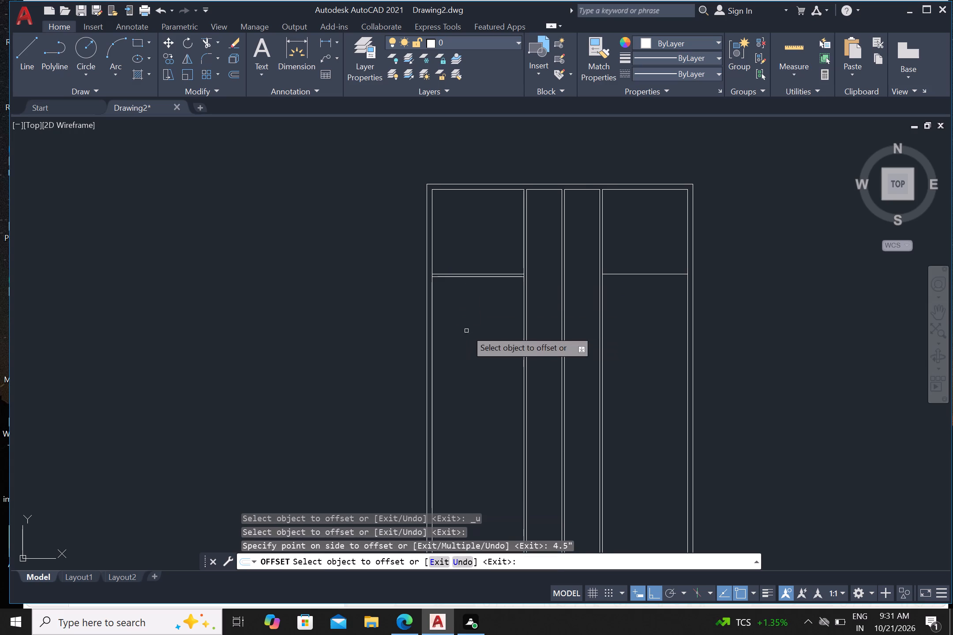
left_click(617, 273)
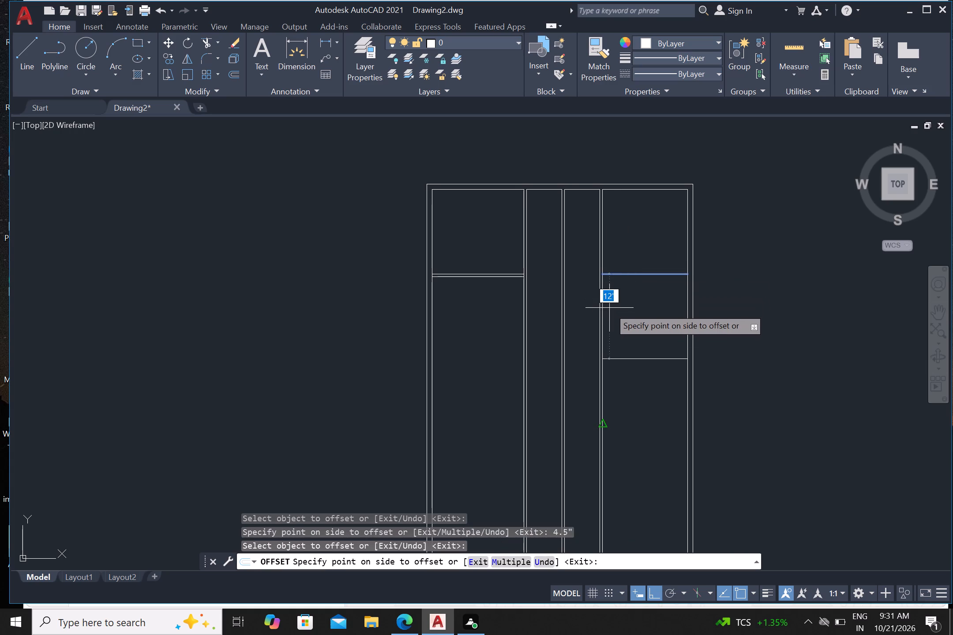
type("4.5")
key("shift+quotedbl")
key("Return")
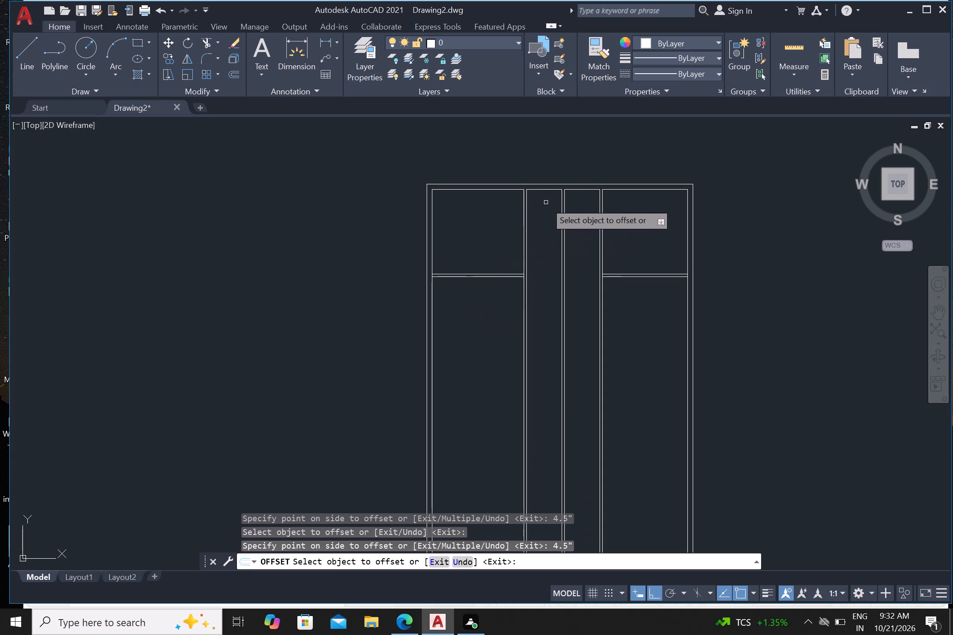
Offset the inner top wall line 8'4" downward in each of the two narrow middle bays.
left_click(546, 188)
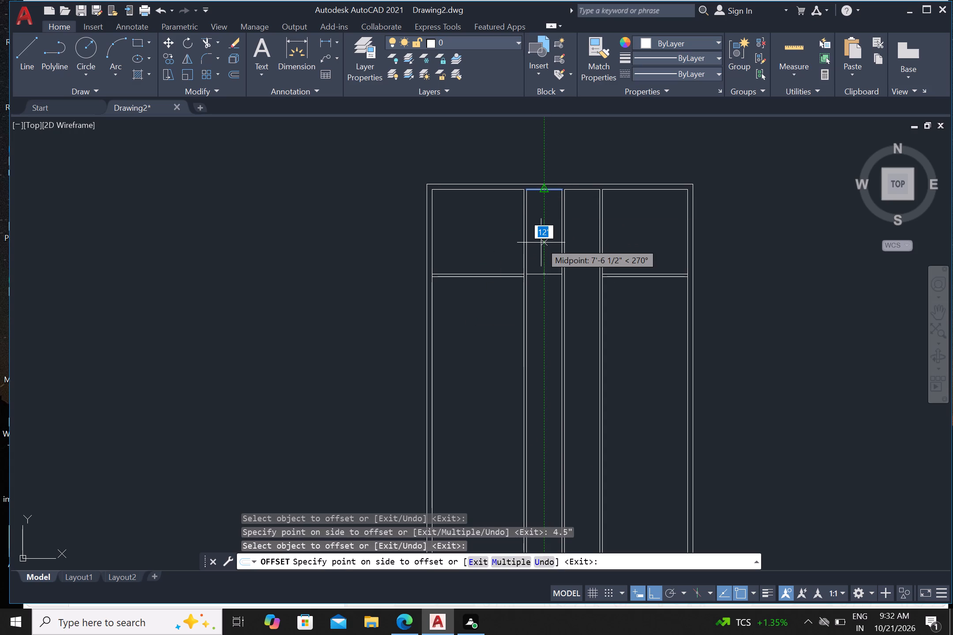
key("8")
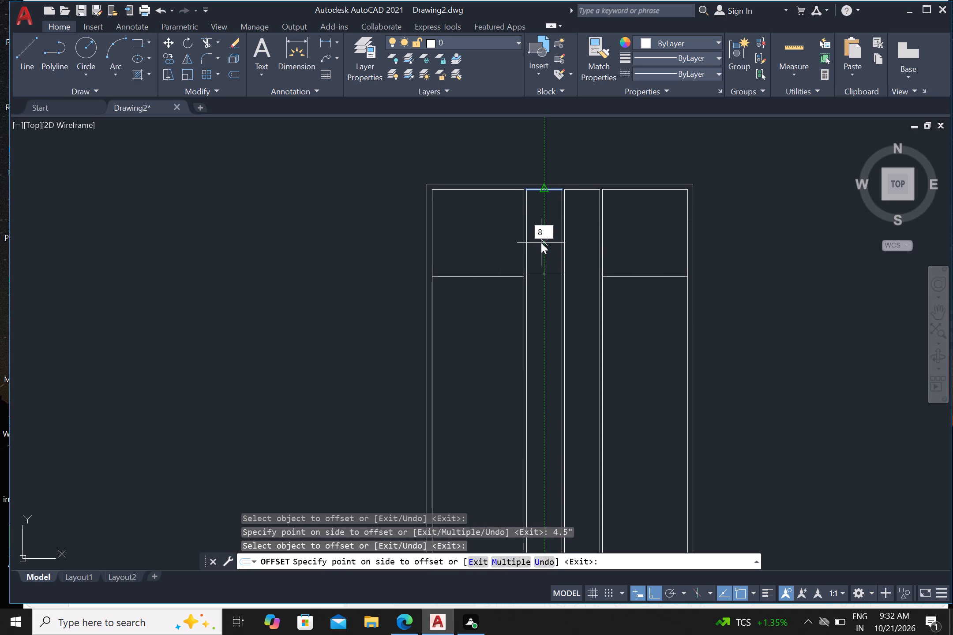
key("apostrophe")
key("4")
key("shift+quotedbl")
key("Return")
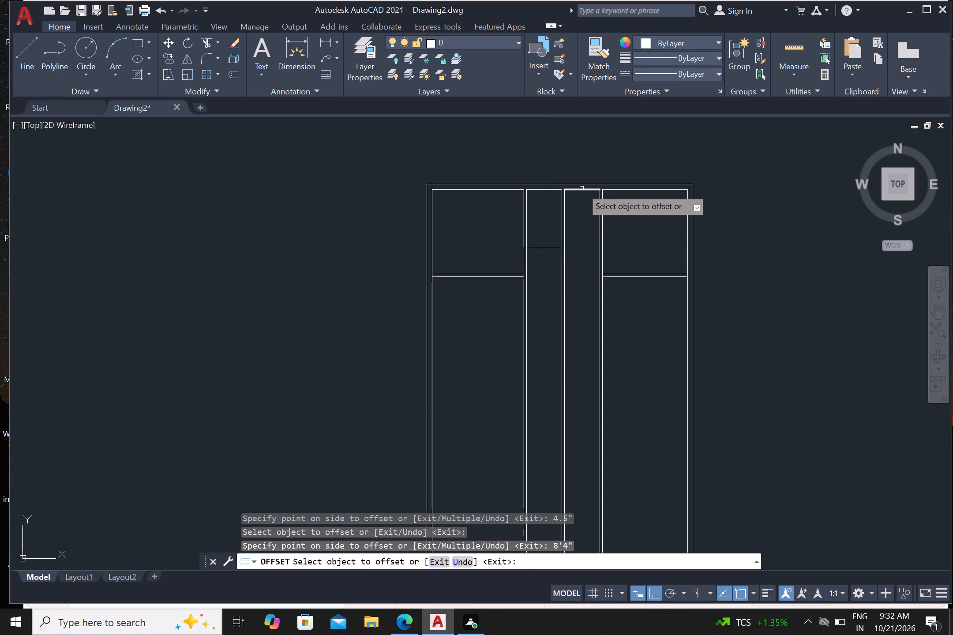
left_click(582, 189)
type("8'")
key("4")
key("shift+quotedbl")
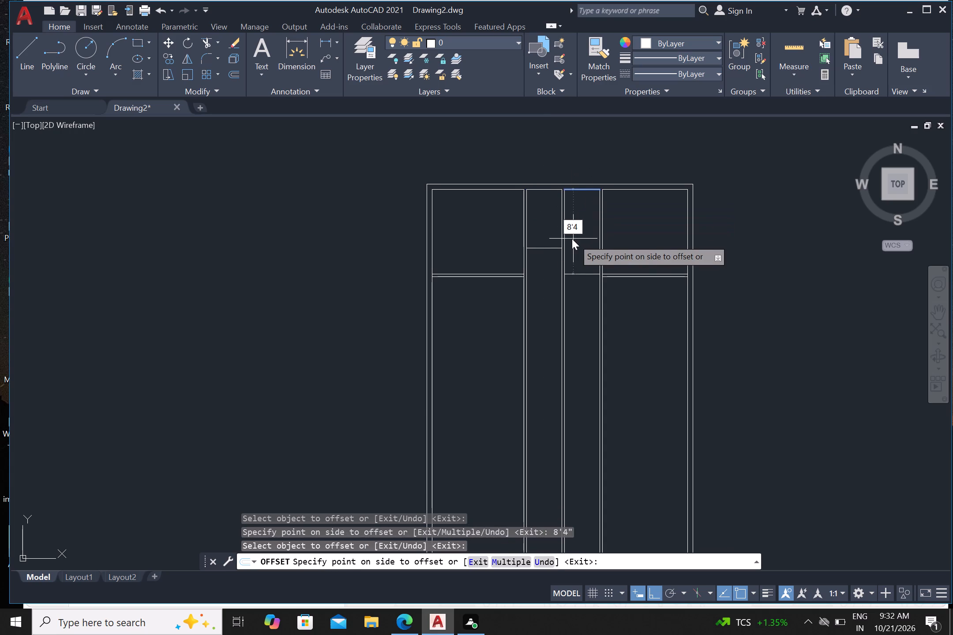
key("Return")
Offset the new cross lines in the two middle bays 4.5" downward to give the partitions thickness.
left_click(544, 249)
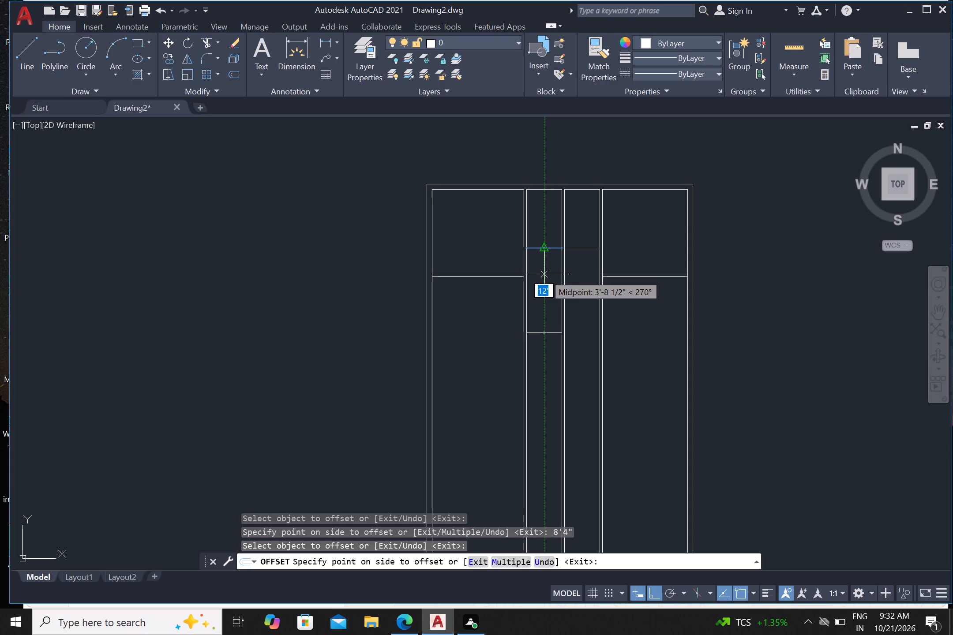
type("4.5\"")
key("Return")
left_click_drag(582, 249, 584, 255)
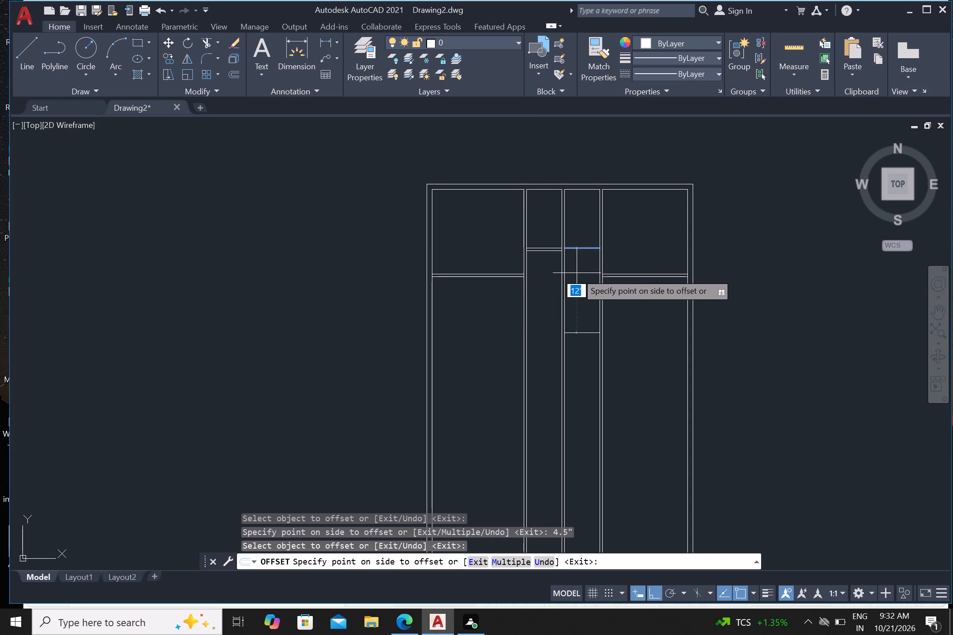
type("4.5\"")
key("Return")
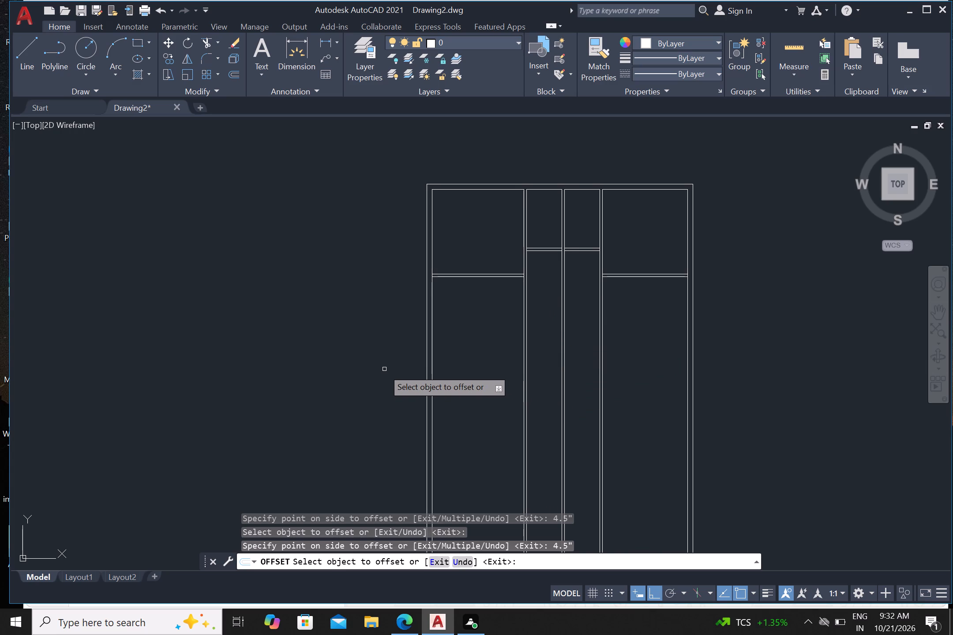
In the left column, offset the partition's lower face 11' downward, and offset the resulting line 4.5" downward to form a second partition.
left_click(466, 278)
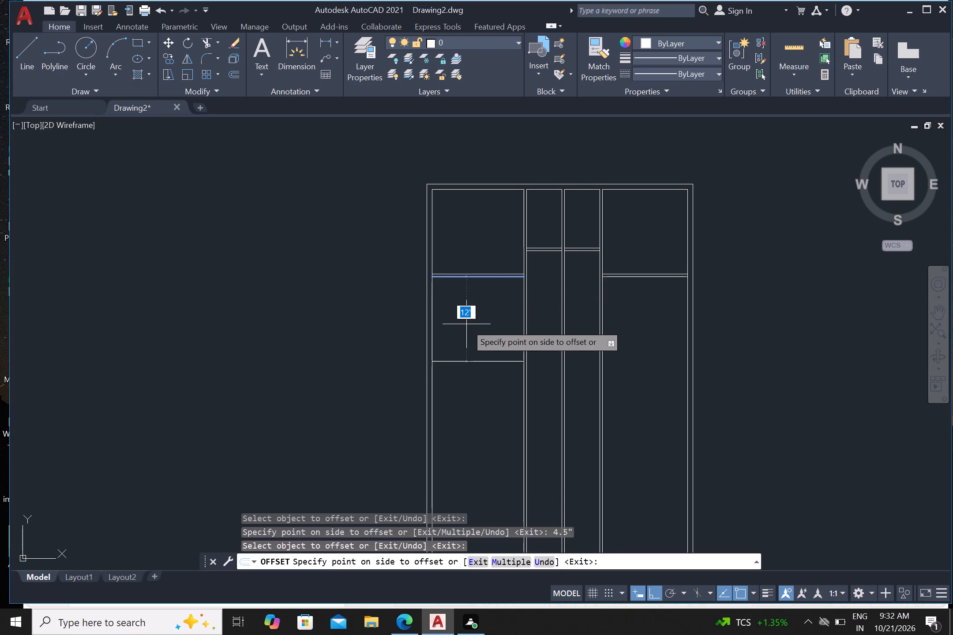
type("11'")
key("Return")
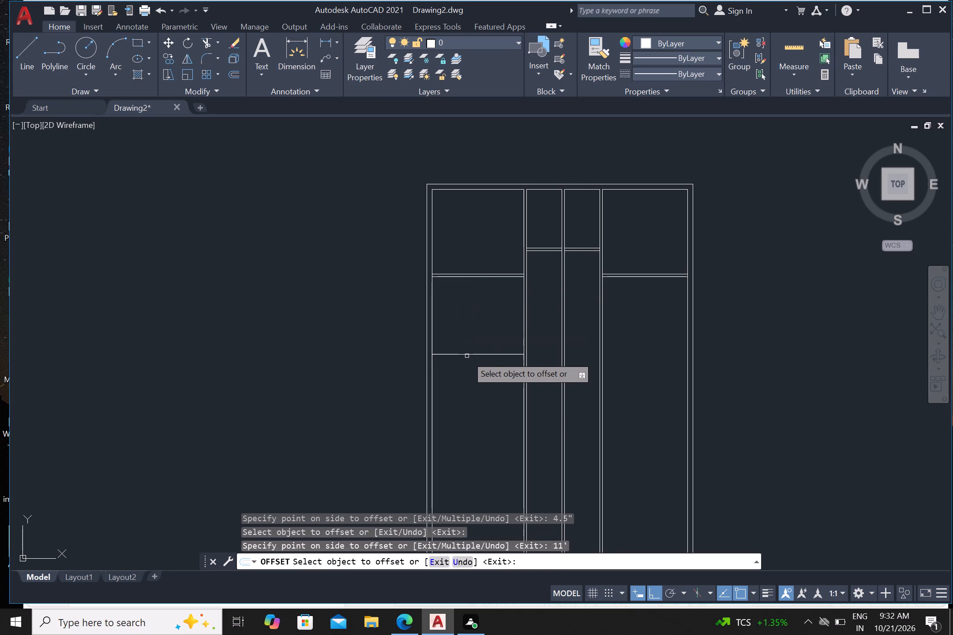
left_click(467, 356)
type("4.5")
key("shift+quotedbl")
key("Return")
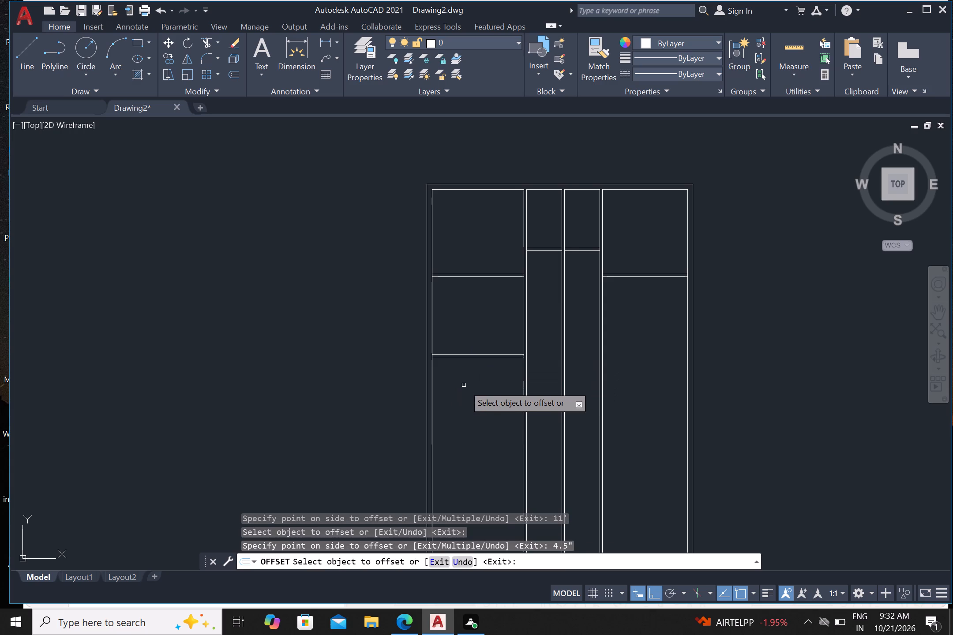
Offset the left column's second partition lower face 12'10" downward, and offset that line 9" downward to form the bottom wall.
left_click(483, 358)
type("12'10")
key("shift+quotedbl")
key("Return")
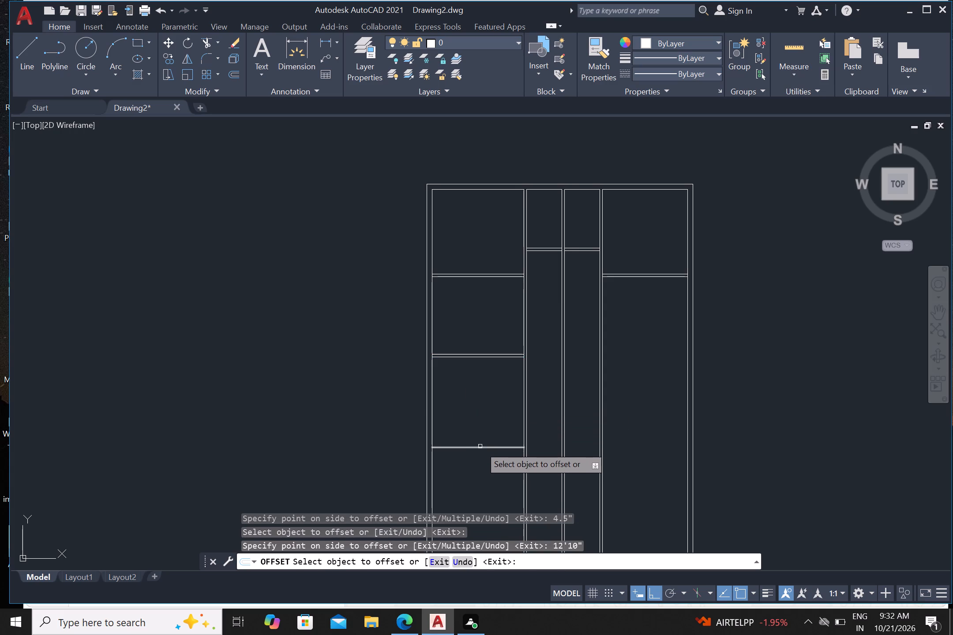
left_click(480, 447)
type("9\"")
key("Return")
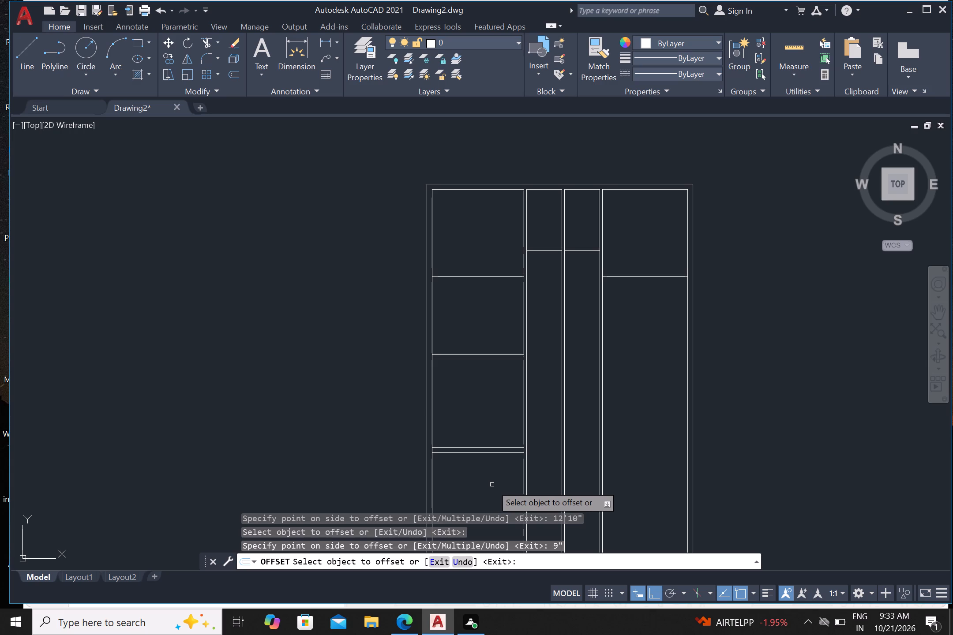
Extend the bottom wall's outer face with horizontal lines, about 31' rightward past the right outer wall and leftward past the left outer wall.
middle_click_drag(474, 472, 472, 470)
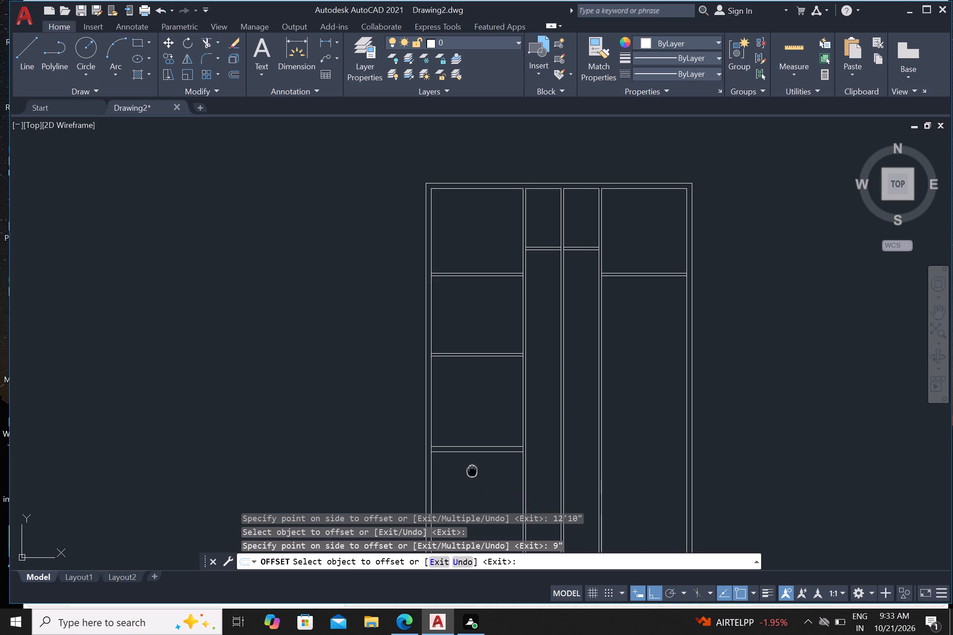
middle_click_drag(472, 470, 460, 359)
key("Escape")
key("l")
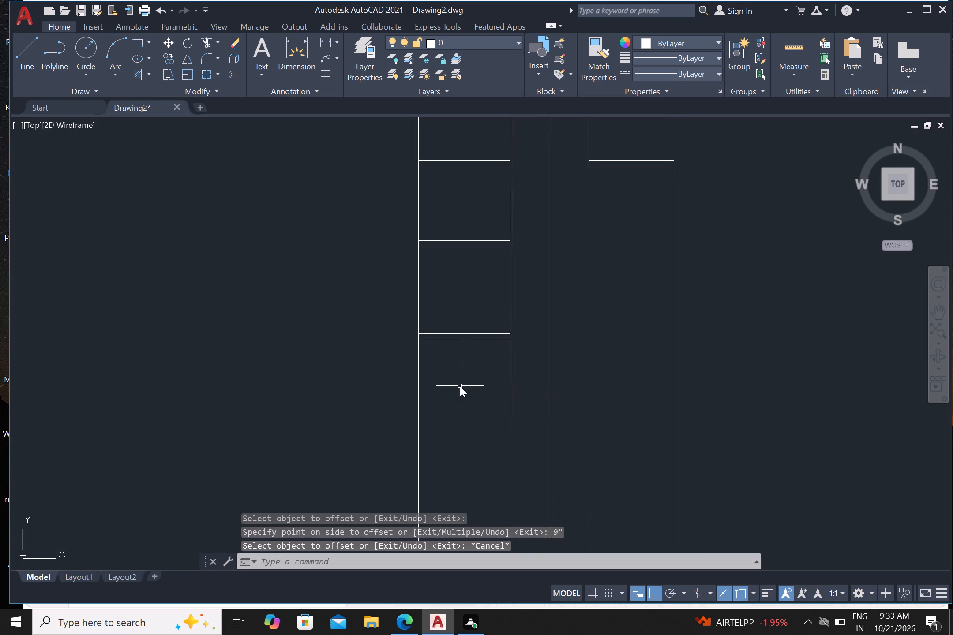
key("Return")
left_click(510, 339)
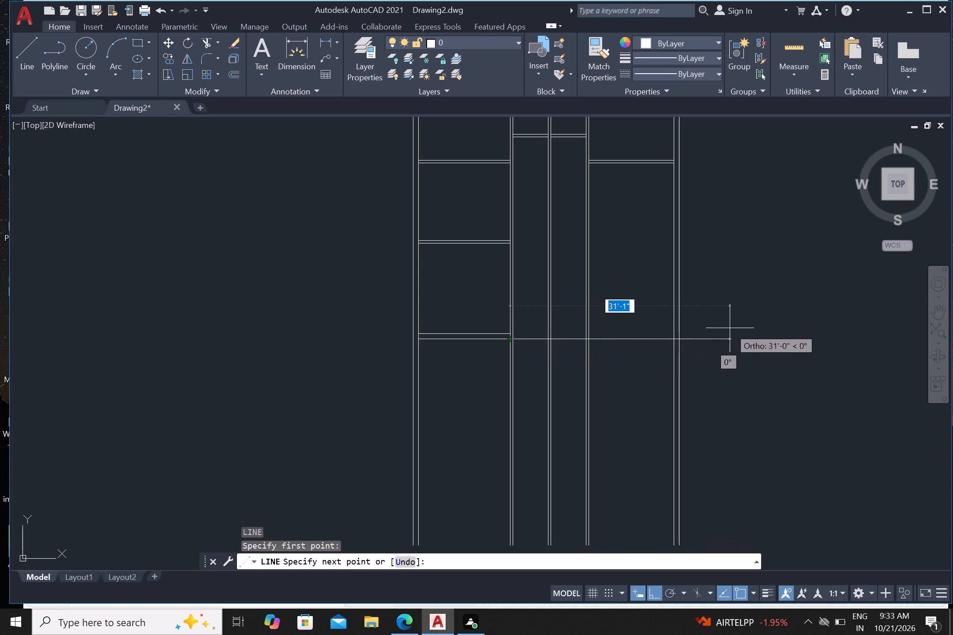
left_click(730, 328)
key("Return")
key("Return")
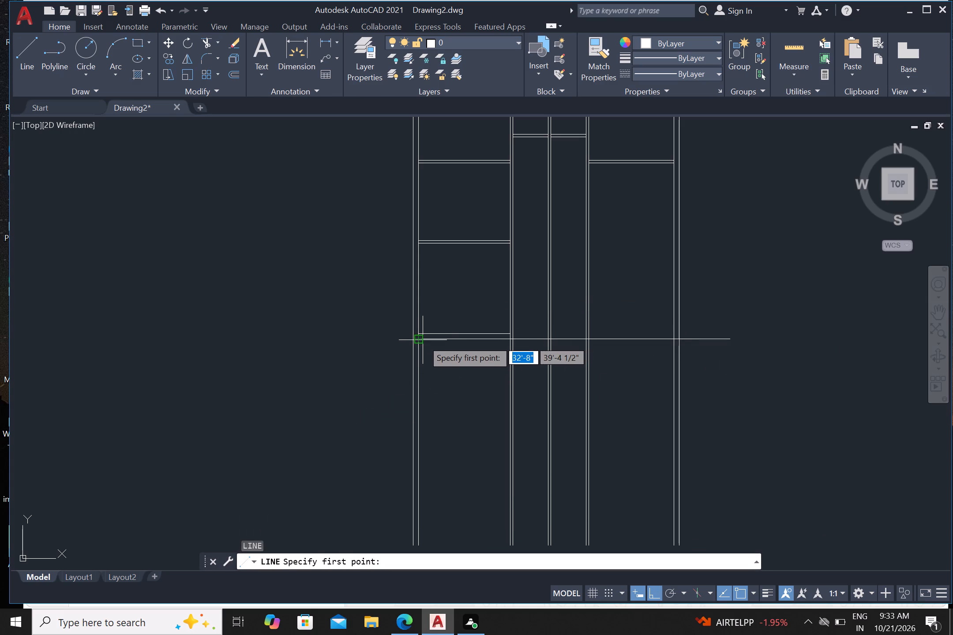
left_click(422, 340)
left_click(342, 358)
key("Return")
Trim all vertical wall lines below the bottom outer line, and trim that line's overhangs beyond both outer side walls.
type("tr")
key("Return")
left_click(385, 321)
left_click(379, 377)
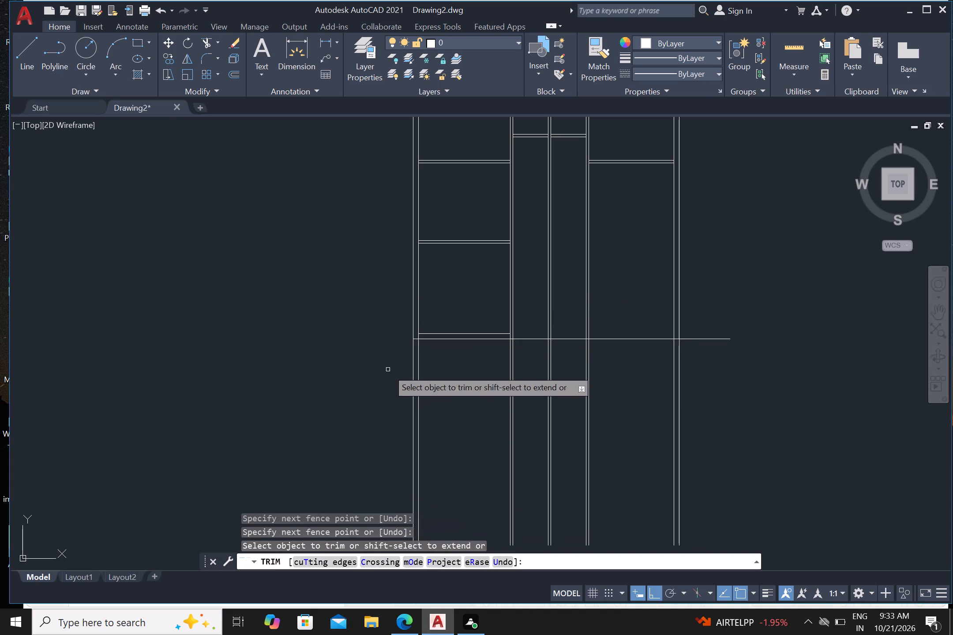
left_click(386, 369)
left_click_drag(727, 369, 722, 368)
left_click_drag(675, 349, 679, 349)
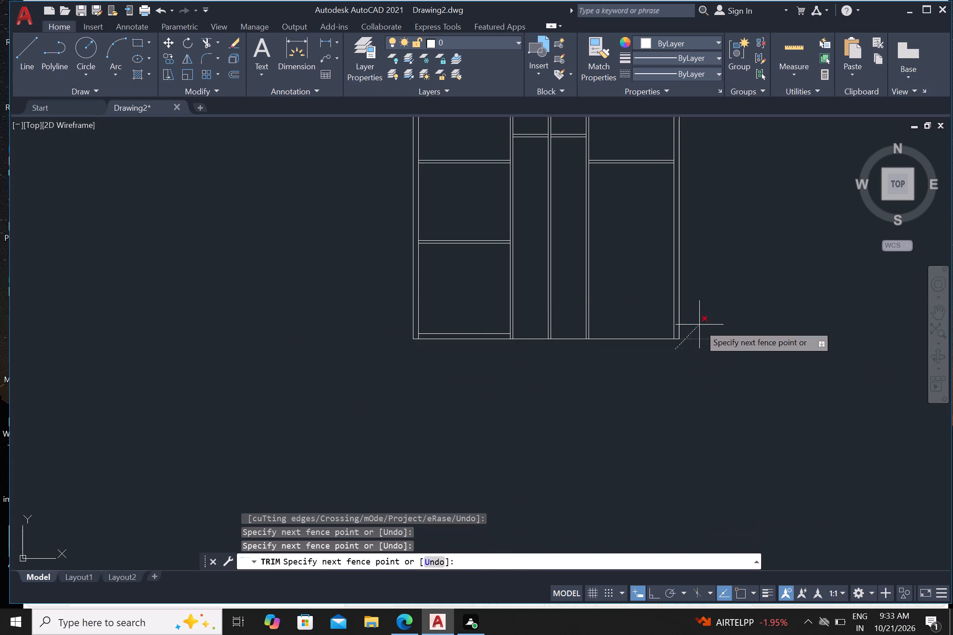
left_click(699, 325)
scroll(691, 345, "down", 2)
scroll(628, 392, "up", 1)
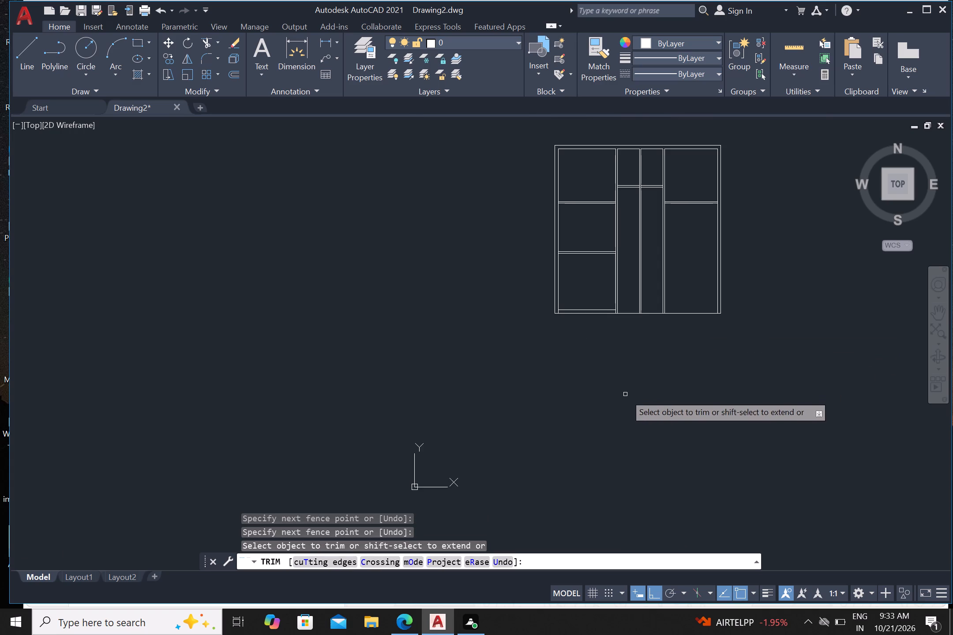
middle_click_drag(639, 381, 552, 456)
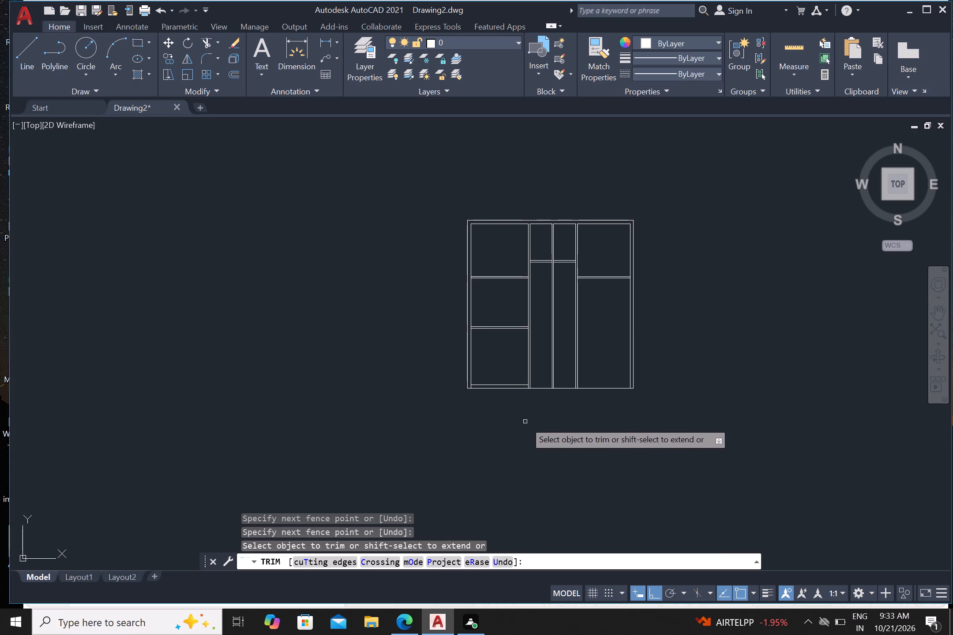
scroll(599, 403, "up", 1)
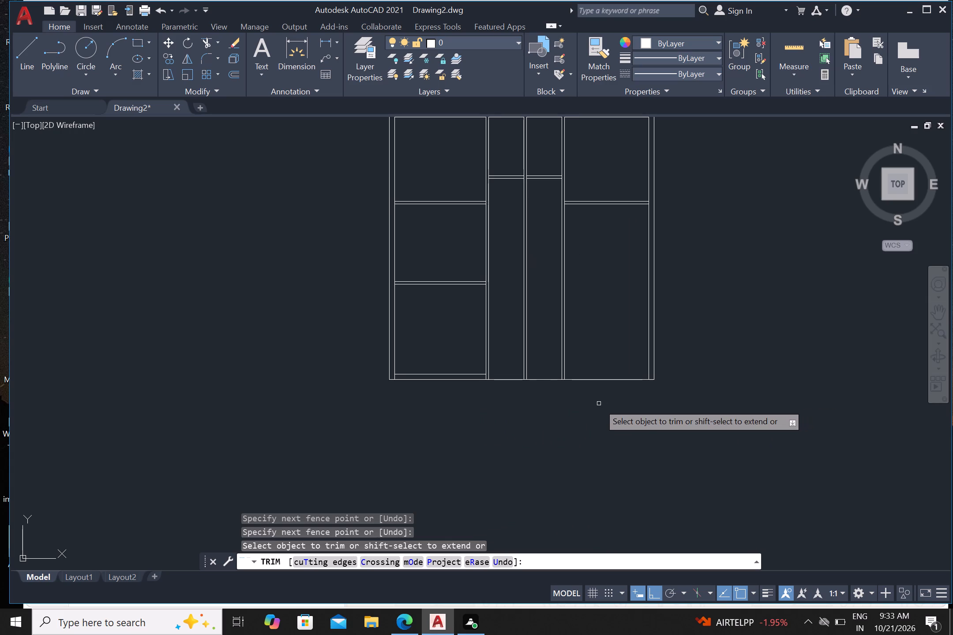
Draw a horizontal line continuing the bottom wall's inner face from the left column's inner corner to beyond the right outer wall.
key("Escape")
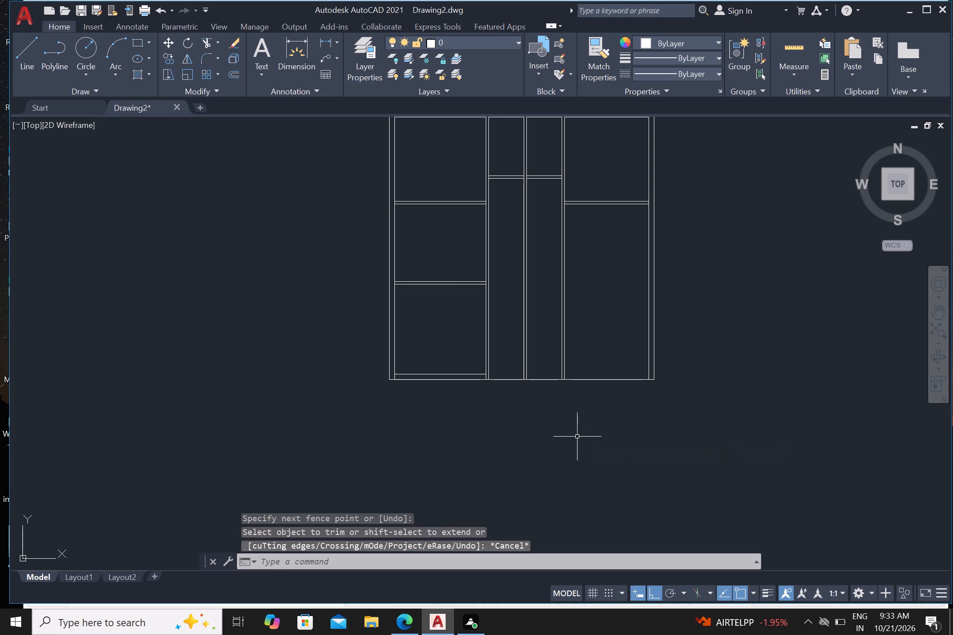
key("l")
key("Return")
scroll(523, 408, "up", 2)
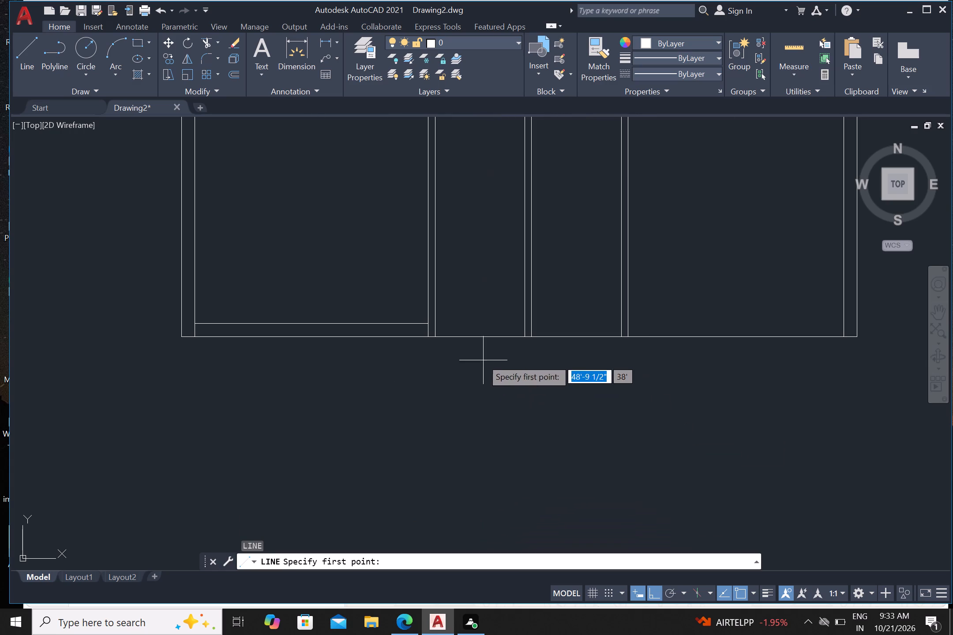
left_click(428, 321)
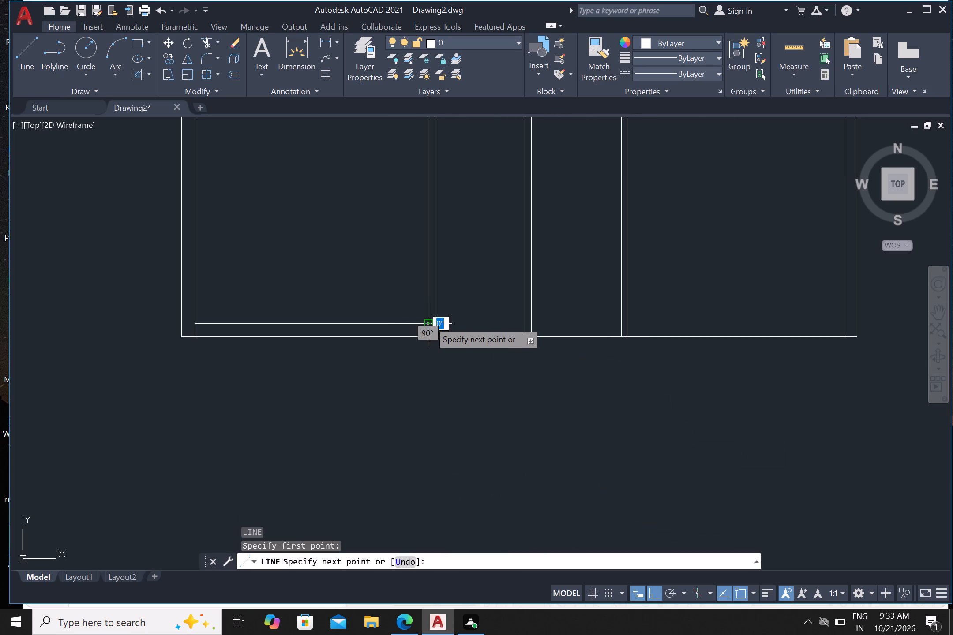
scroll(430, 321, "down", 2)
left_click(663, 276)
key("Return")
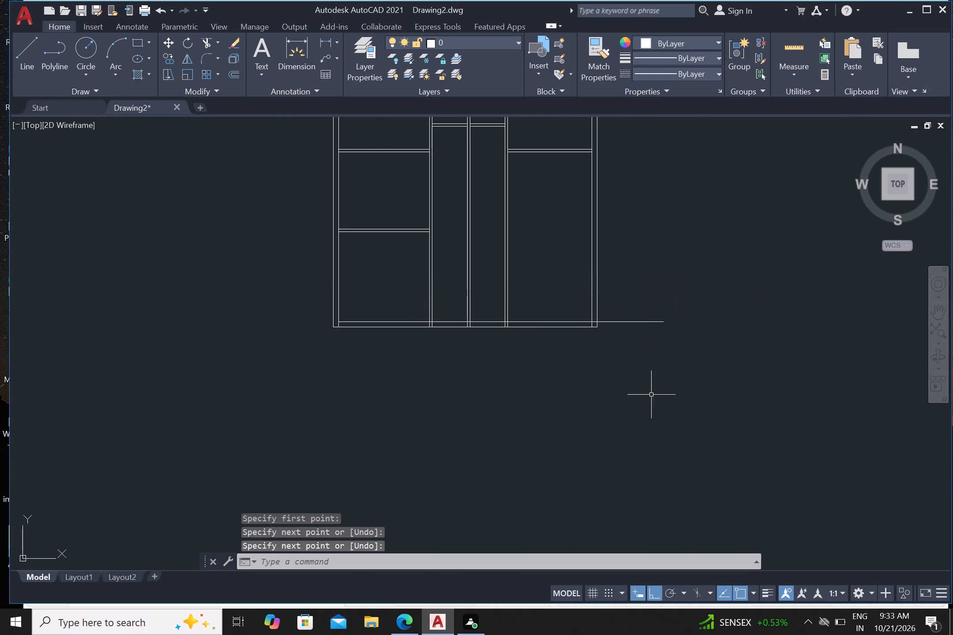
Trim the new inner-face line's overhang beyond the right outer wall.
key("t")
key("r")
key("Return")
left_click(632, 330)
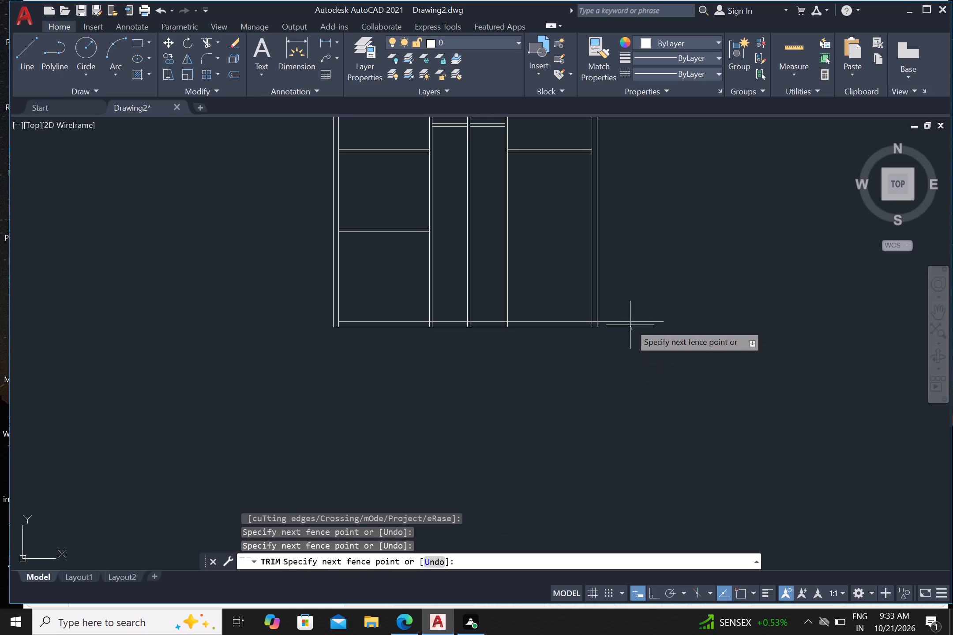
left_click(630, 303)
Trim the left wall's inner face and all the vertical partition lines out of the bottom wall's thickness.
scroll(609, 327, "up", 2)
scroll(210, 341, "down", 3)
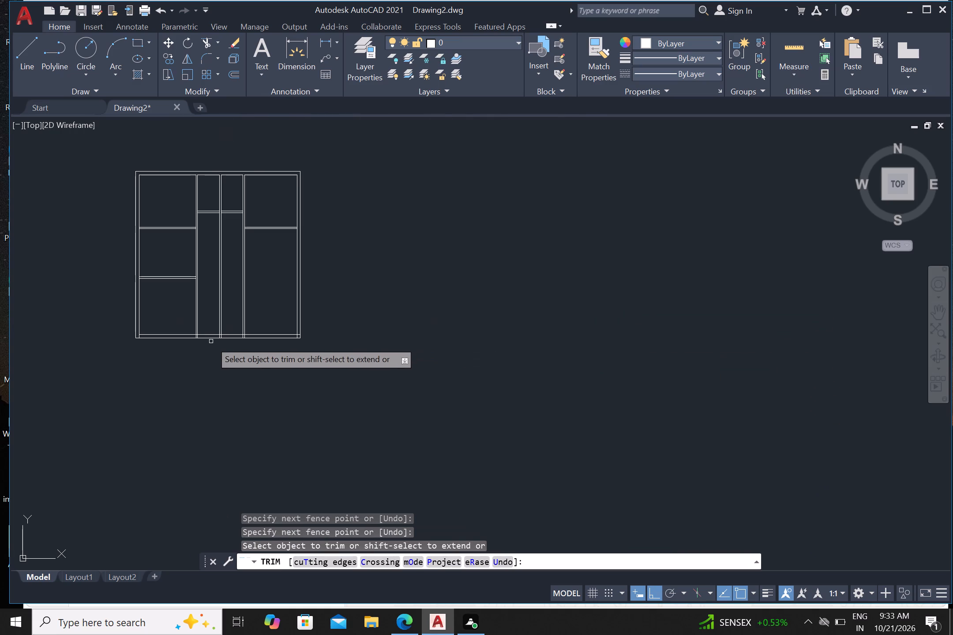
scroll(169, 335, "up", 2)
scroll(85, 331, "up", 1)
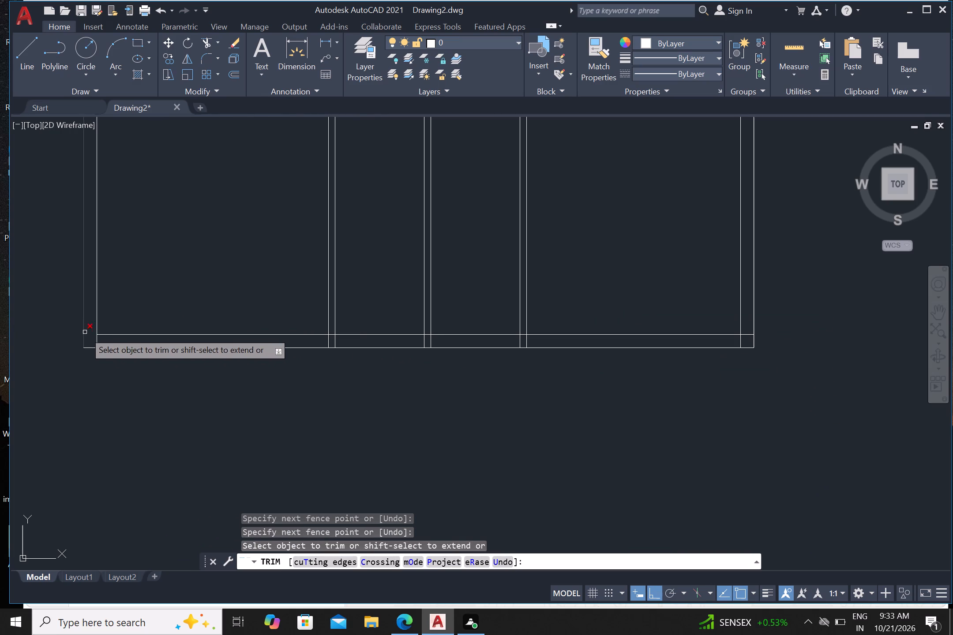
scroll(85, 338, "up", 2)
left_click(104, 345)
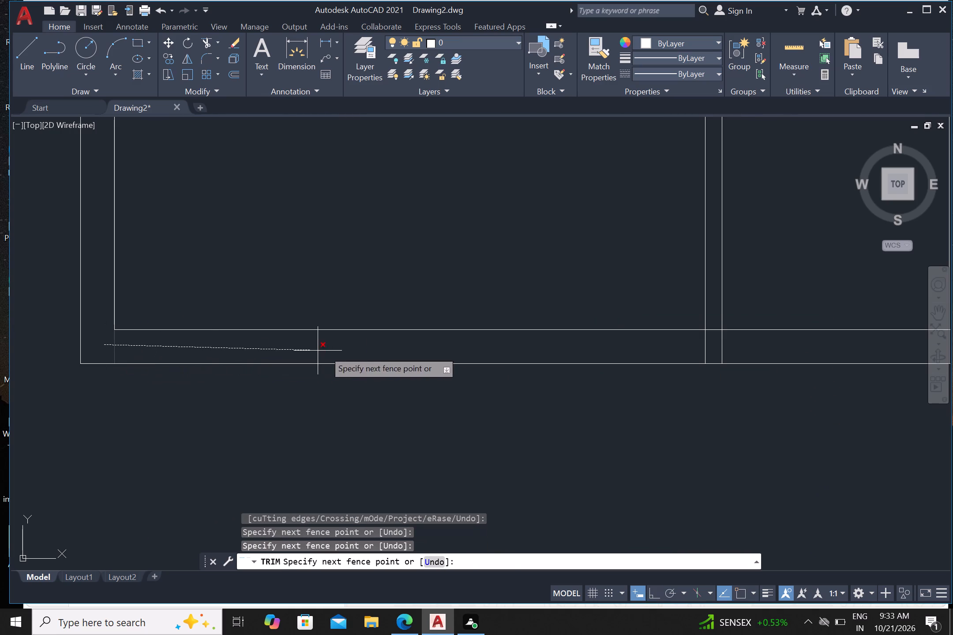
left_click(749, 347)
scroll(742, 343, "down", 4)
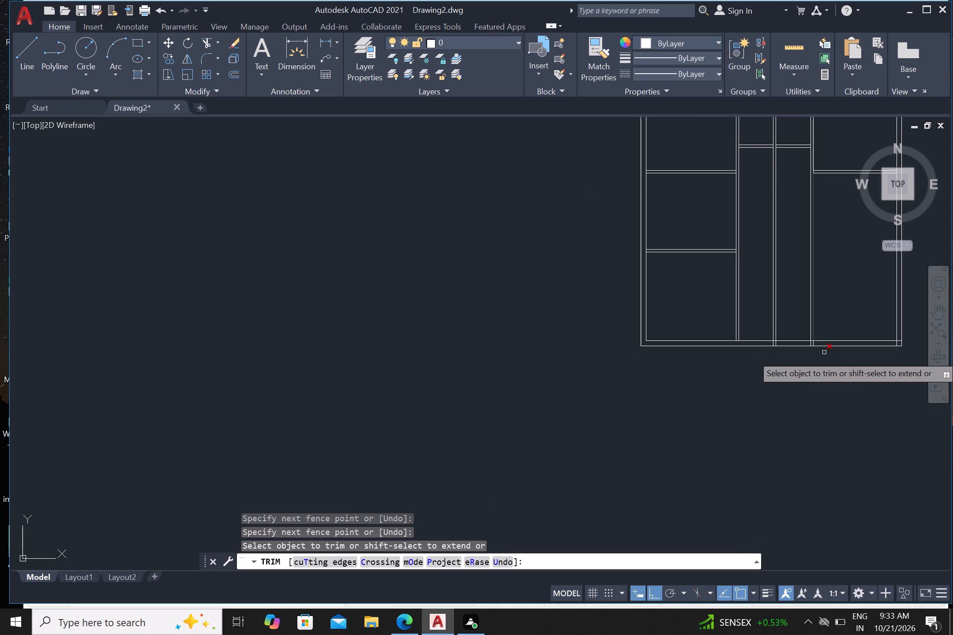
middle_click_drag(833, 374, 627, 423)
scroll(559, 402, "up", 2)
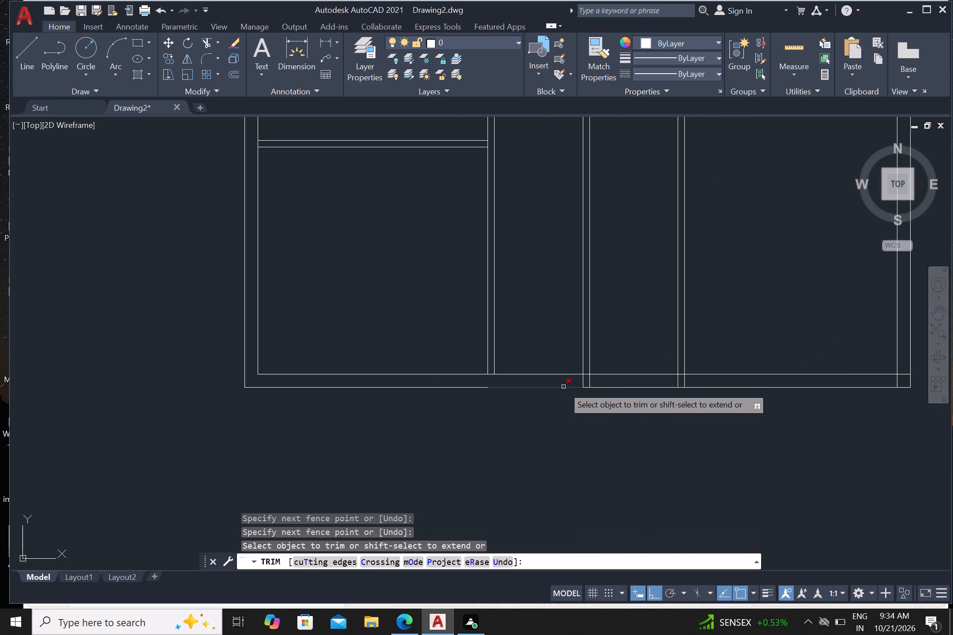
scroll(563, 387, "up", 2)
left_click(588, 372)
left_click(886, 366)
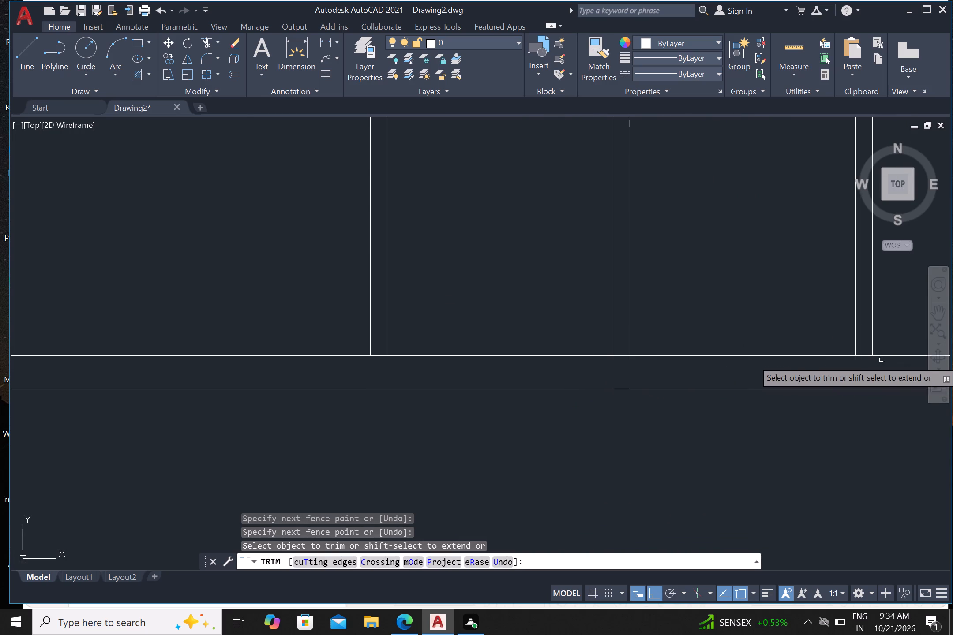
Clean up the bottom-right corner by trimming both inner wall faces where they run through the outer wall thickness.
scroll(881, 360, "down", 4)
middle_click_drag(906, 411, 591, 499)
scroll(660, 461, "up", 2)
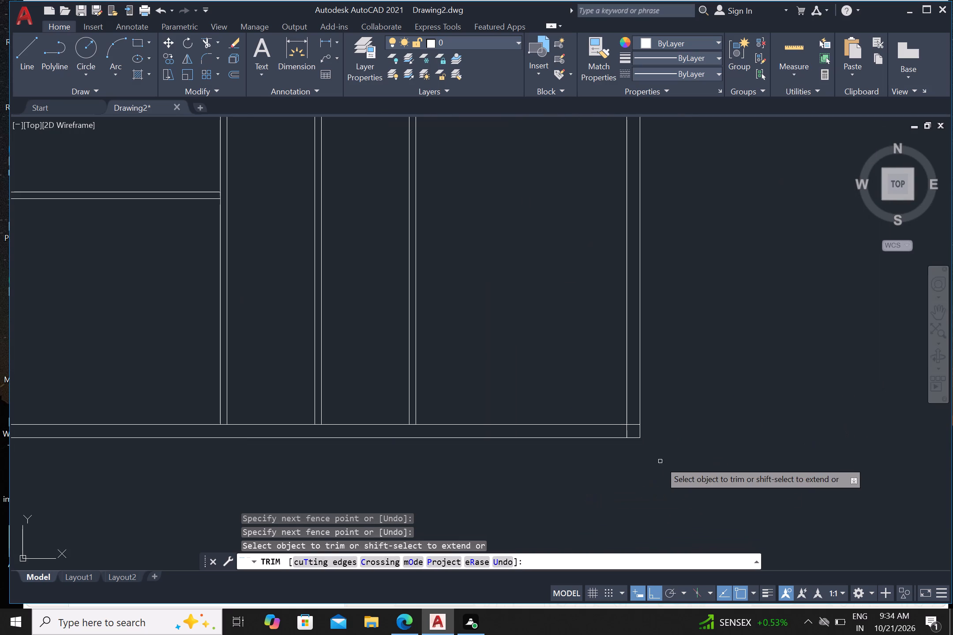
scroll(619, 430, "up", 2)
left_click(619, 431)
left_click(645, 429)
left_click(652, 425)
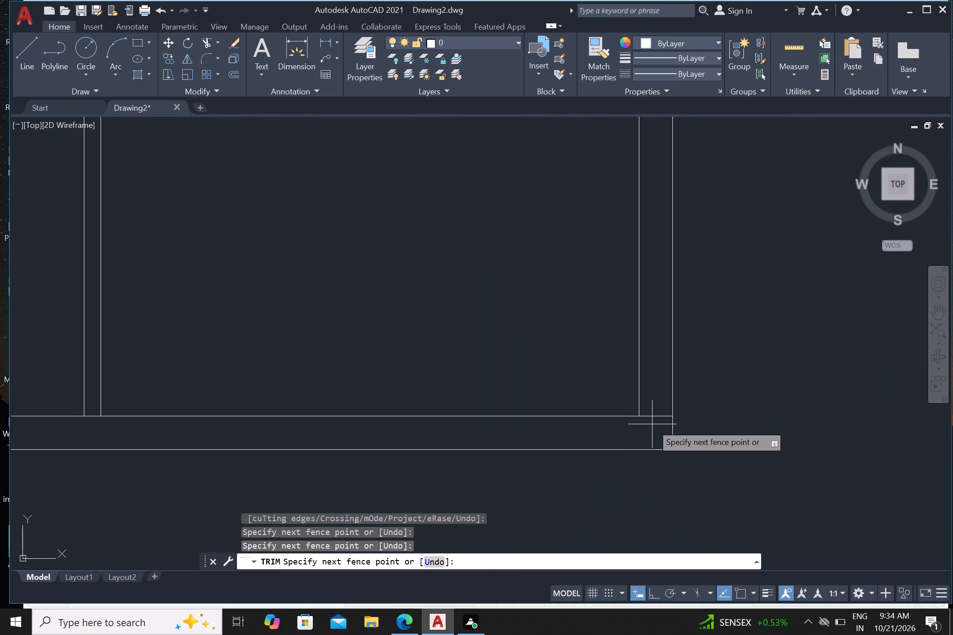
left_click(650, 406)
Trim away both lines of the central vertical partition below the two small upper rooms.
scroll(652, 408, "down", 3)
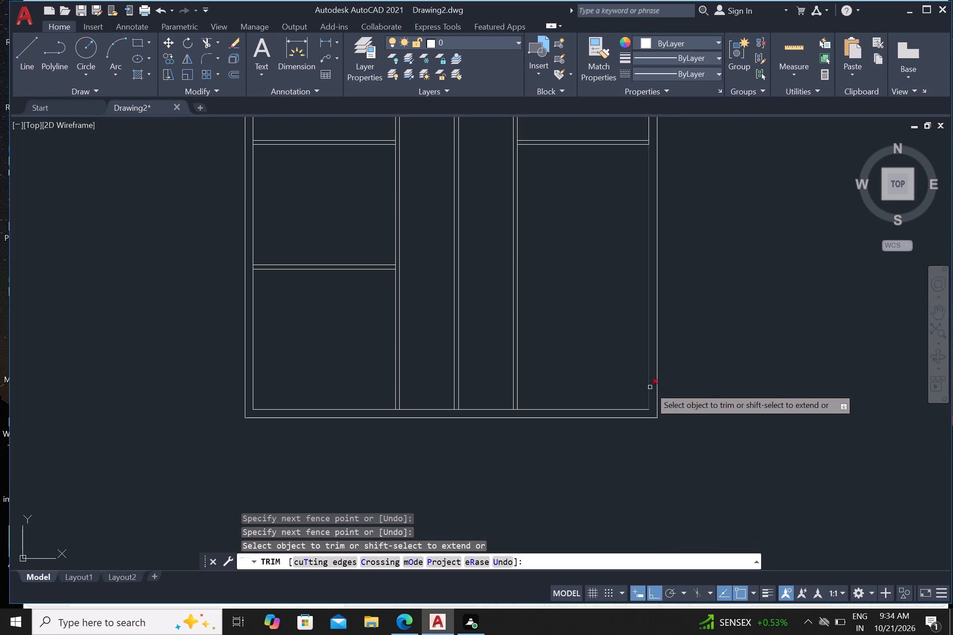
scroll(607, 357, "down", 1)
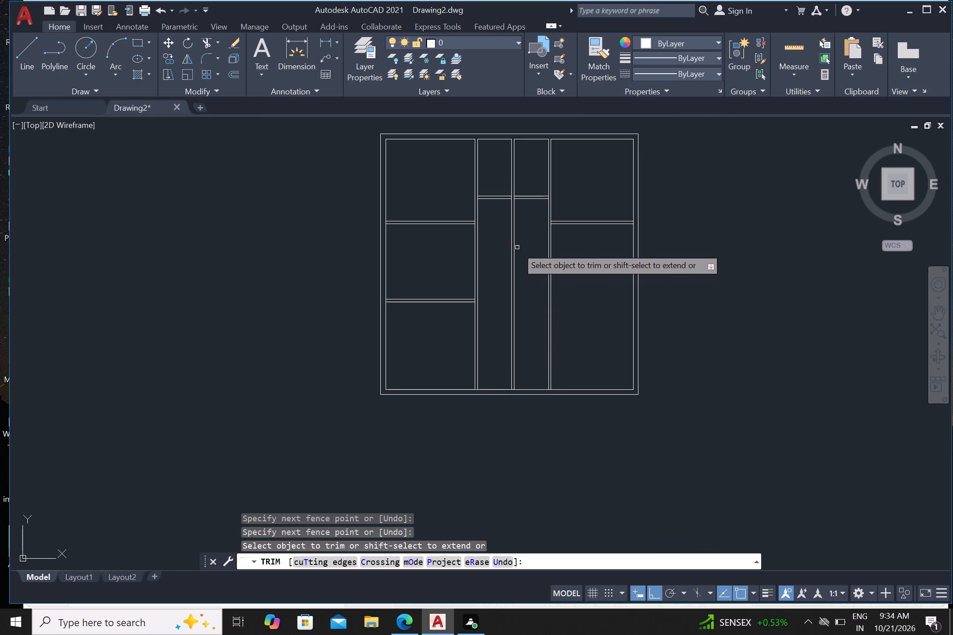
middle_click_drag(533, 284, 541, 389)
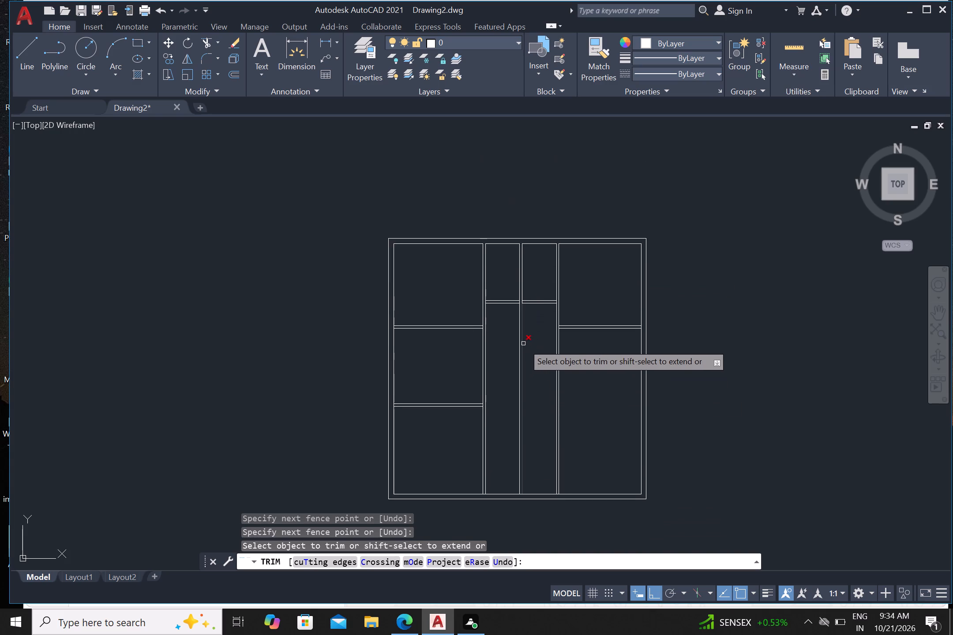
scroll(523, 344, "up", 1)
left_click(499, 323)
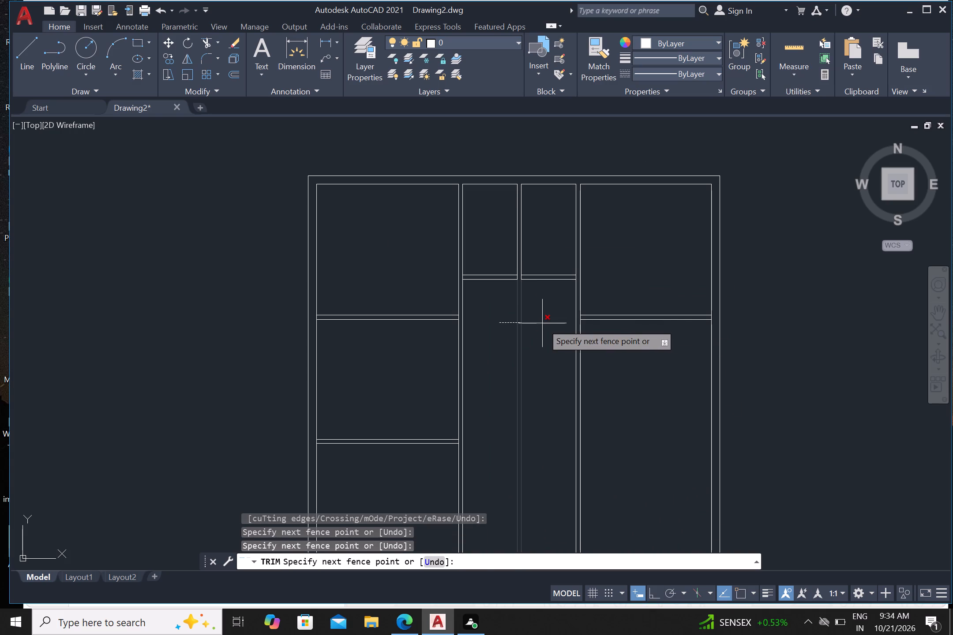
left_click(538, 323)
Trim the bottom wall's inner face between the two lines of each remaining vertical partition.
scroll(511, 312, "up", 2)
scroll(520, 374, "down", 3)
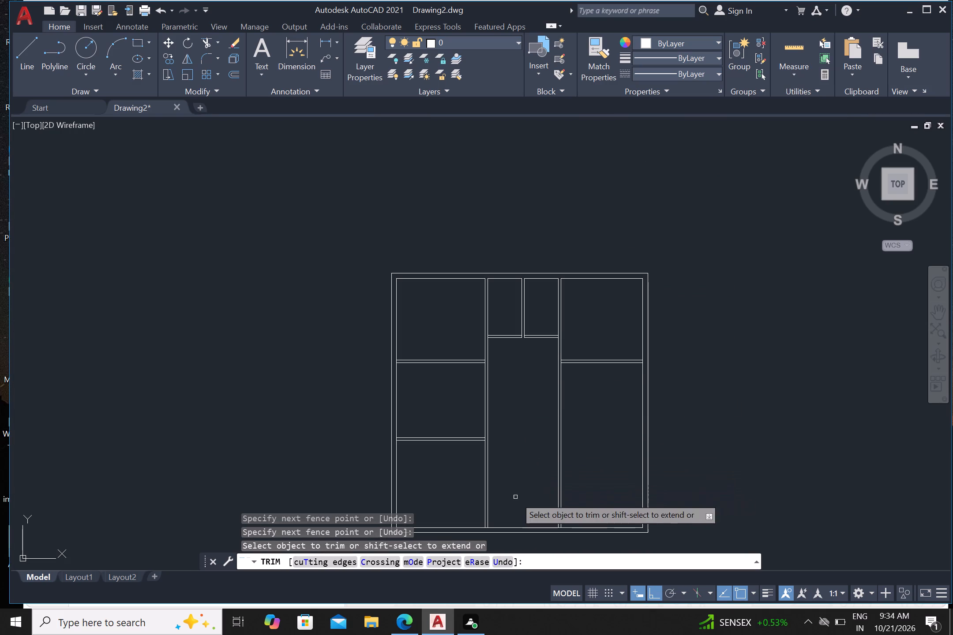
middle_click_drag(500, 500, 547, 384)
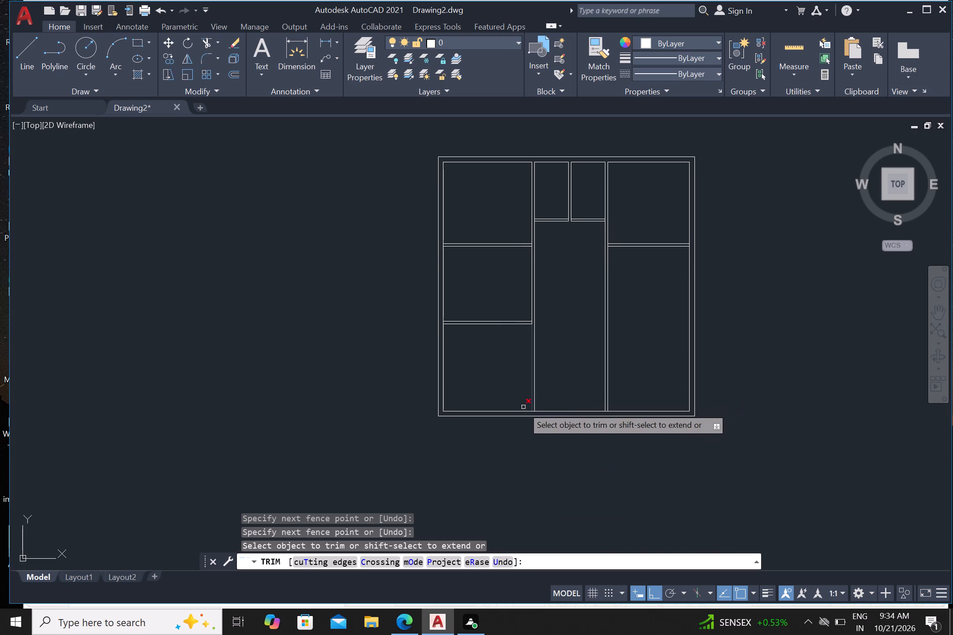
scroll(522, 407, "up", 4)
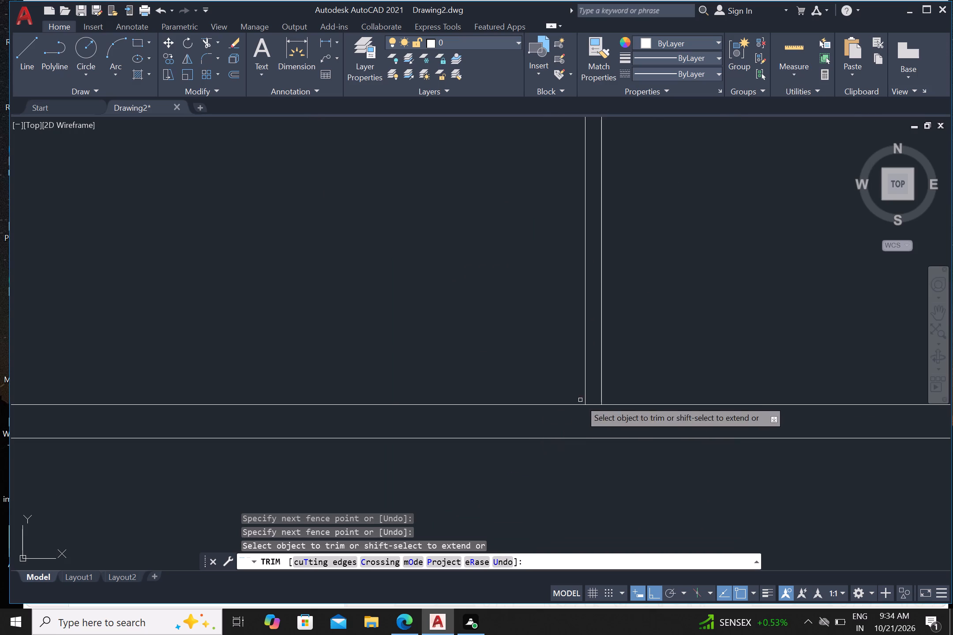
left_click(593, 402)
left_click(590, 415)
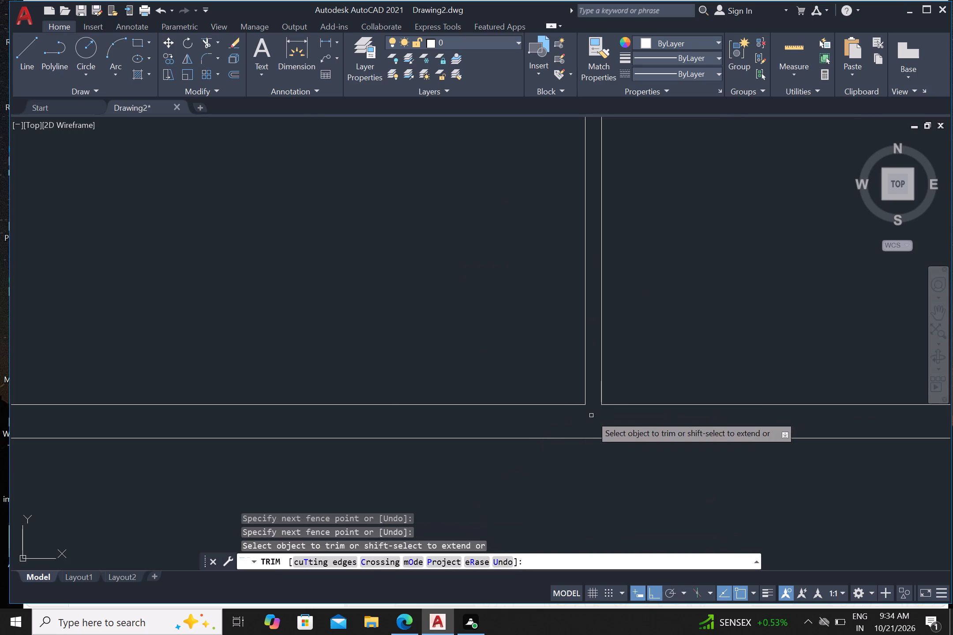
scroll(593, 412, "down", 4)
scroll(662, 411, "up", 5)
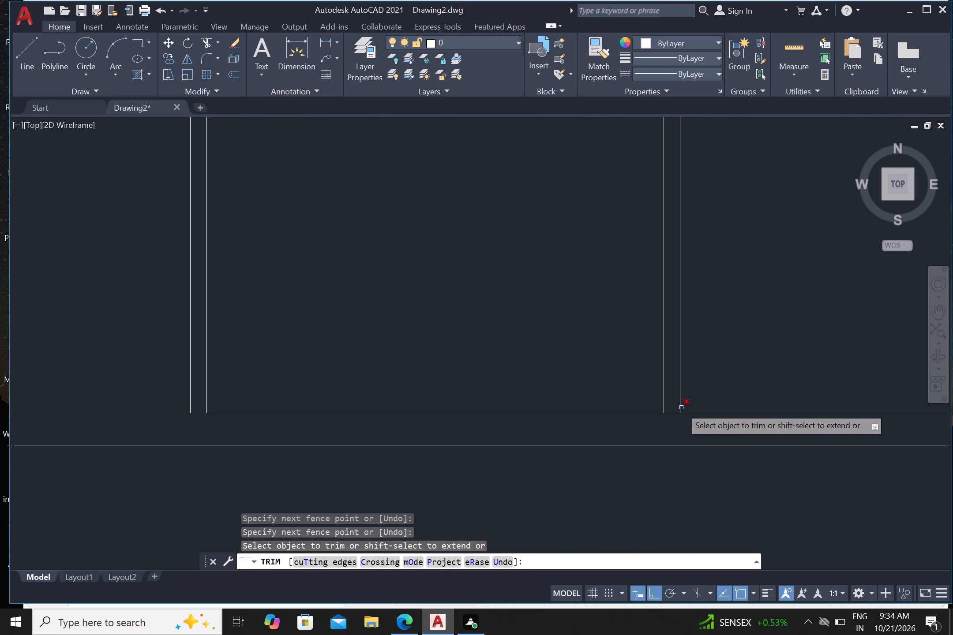
scroll(681, 407, "up", 1)
left_click(671, 411)
left_click(671, 437)
Open the wall junctions along the horizontal partition below the two small rooms by trimming the vertical lines crossing its thickness.
scroll(671, 431, "down", 3)
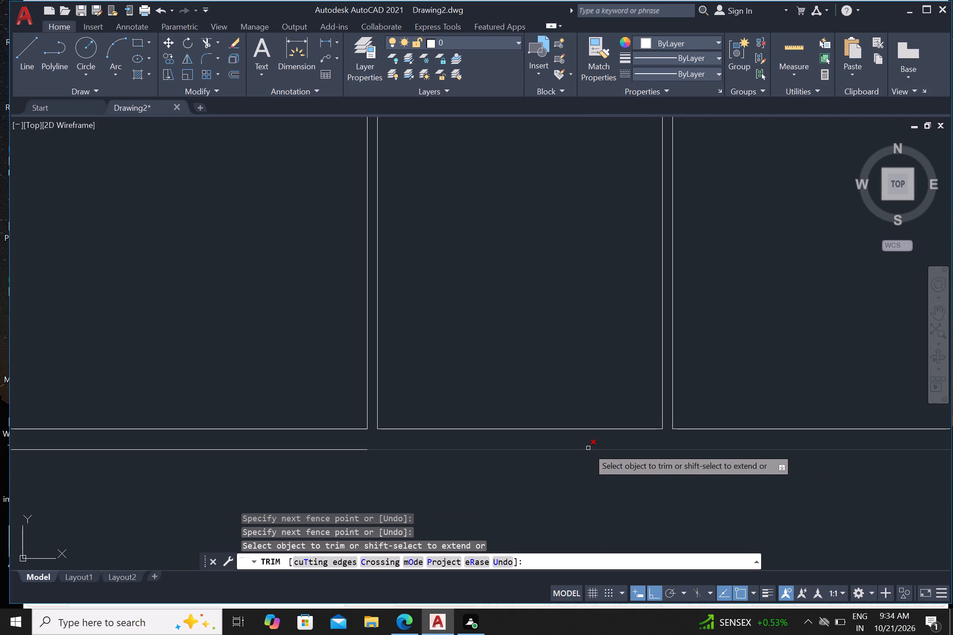
scroll(576, 436, "down", 2)
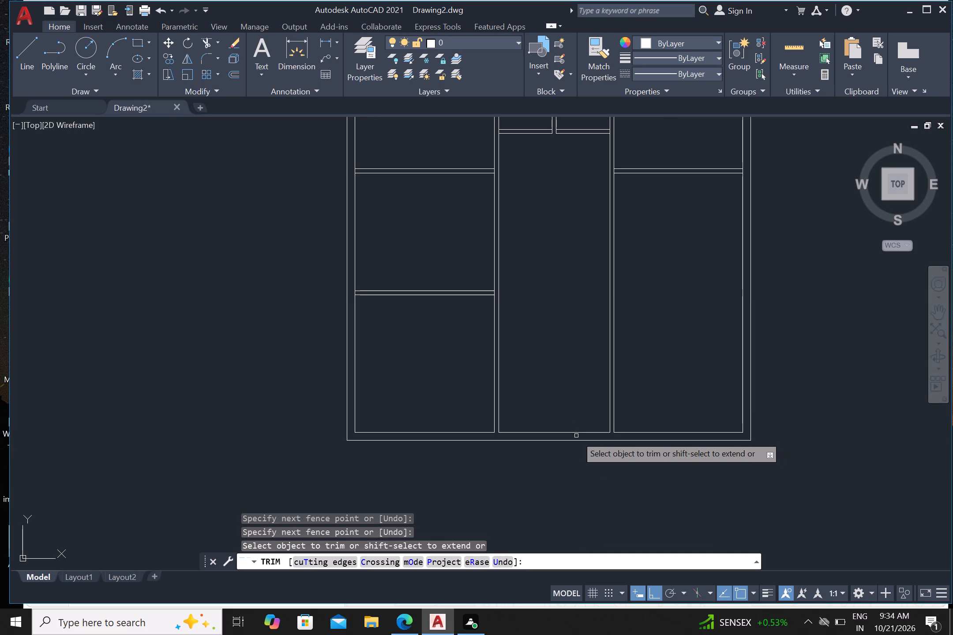
scroll(519, 139, "up", 2)
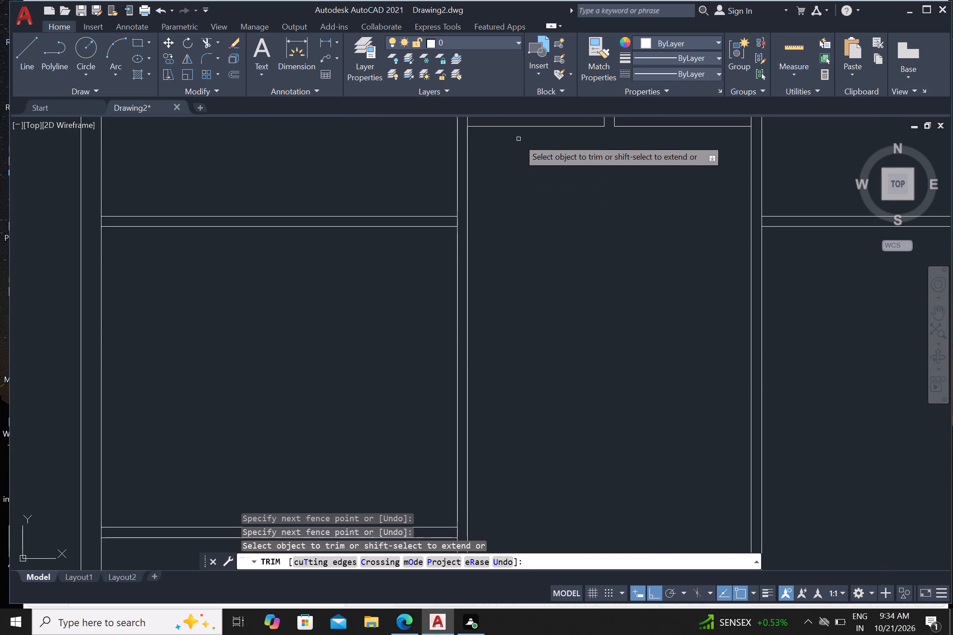
scroll(518, 139, "down", 2)
middle_click_drag(507, 158, 516, 254)
scroll(520, 229, "up", 2)
scroll(485, 224, "up", 2)
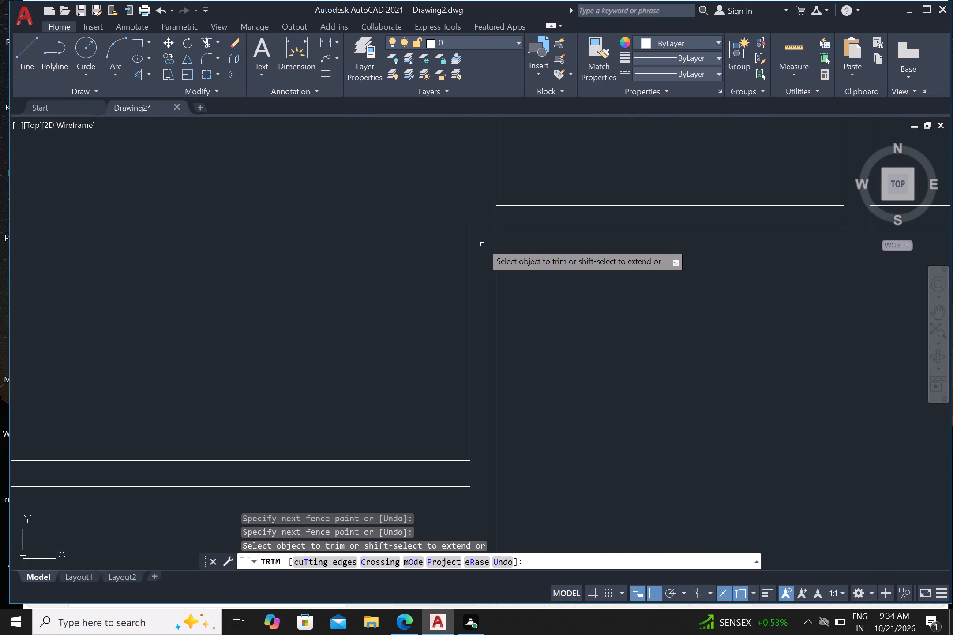
left_click_drag(484, 218, 488, 217)
left_click(512, 224)
scroll(508, 217, "down", 5)
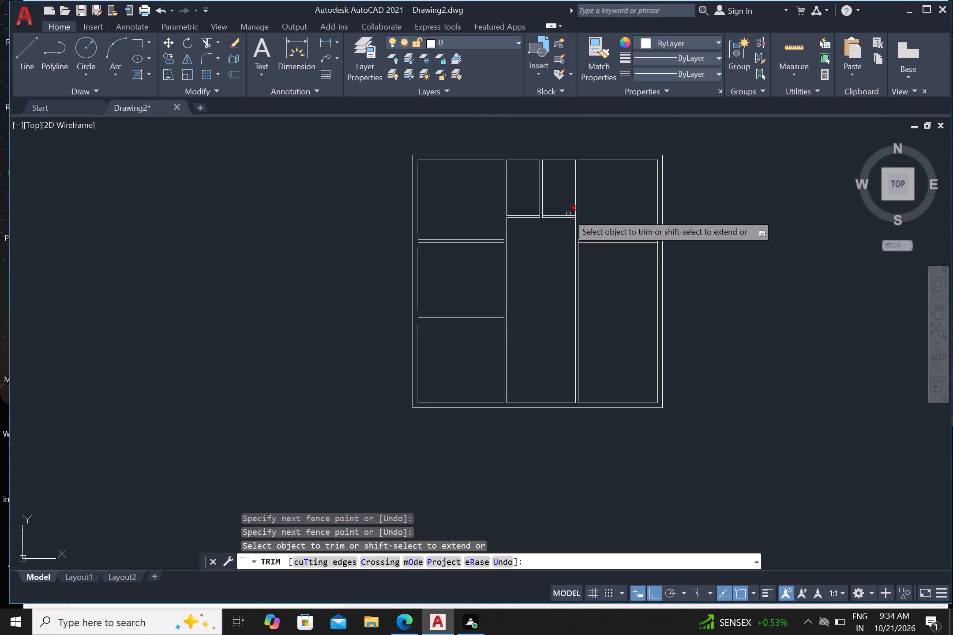
scroll(563, 214, "up", 4)
left_click(439, 177)
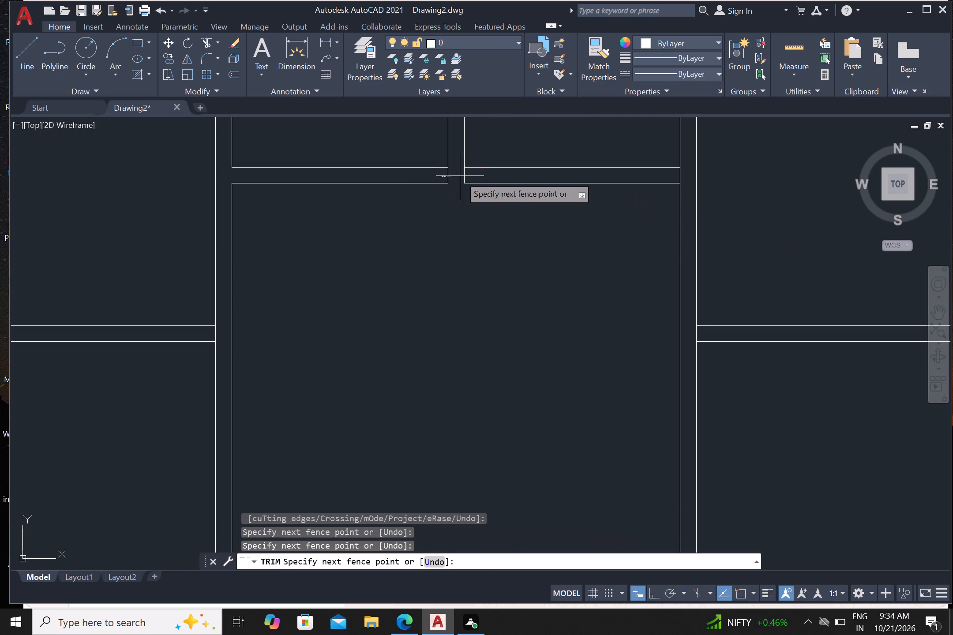
left_click(487, 176)
scroll(572, 176, "down", 1)
scroll(643, 173, "up", 4)
left_click(645, 177)
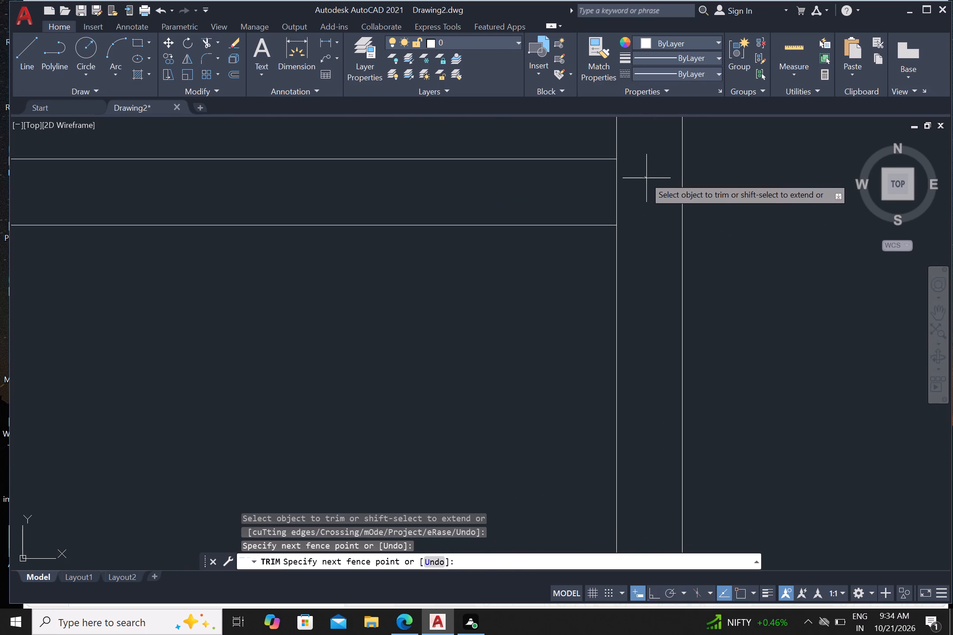
left_click(596, 188)
Draw a 4 1/2" line closing the gap in the lower face of the partition below the two small rooms.
scroll(605, 187, "down", 4)
scroll(466, 224, "up", 1)
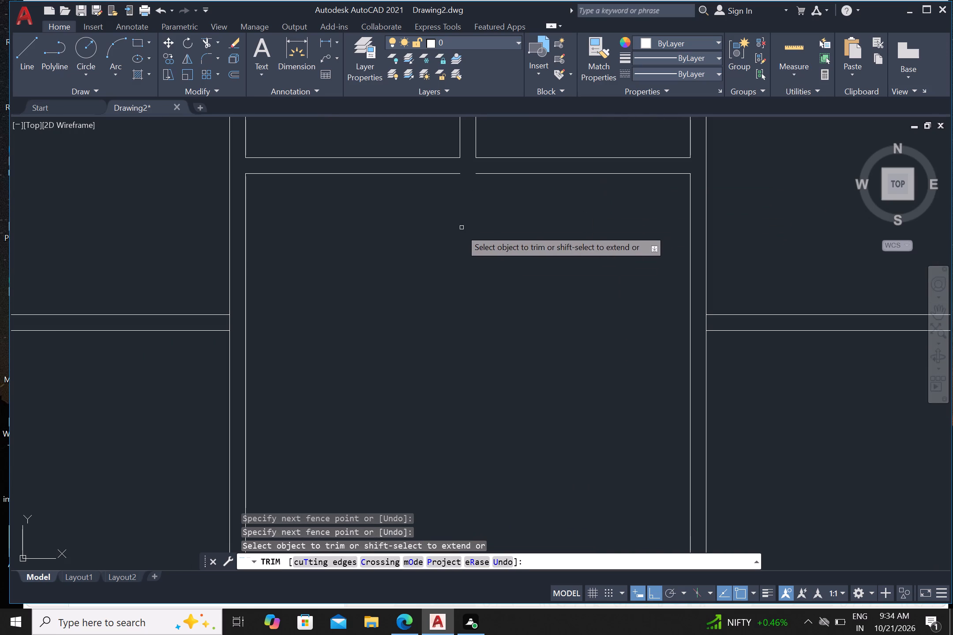
key("Escape")
key("l")
key("Return")
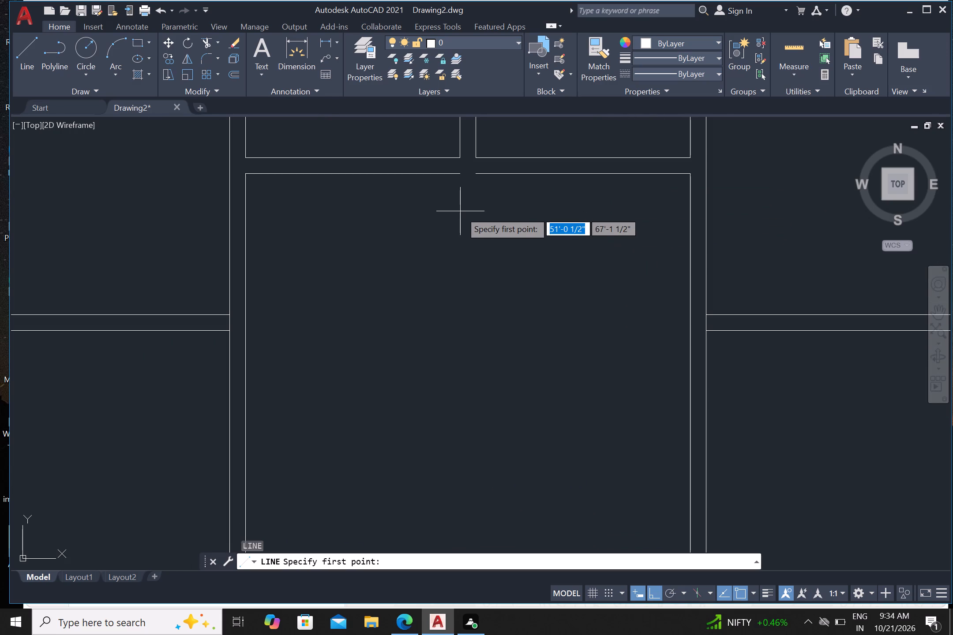
scroll(460, 211, "up", 1)
left_click(463, 153)
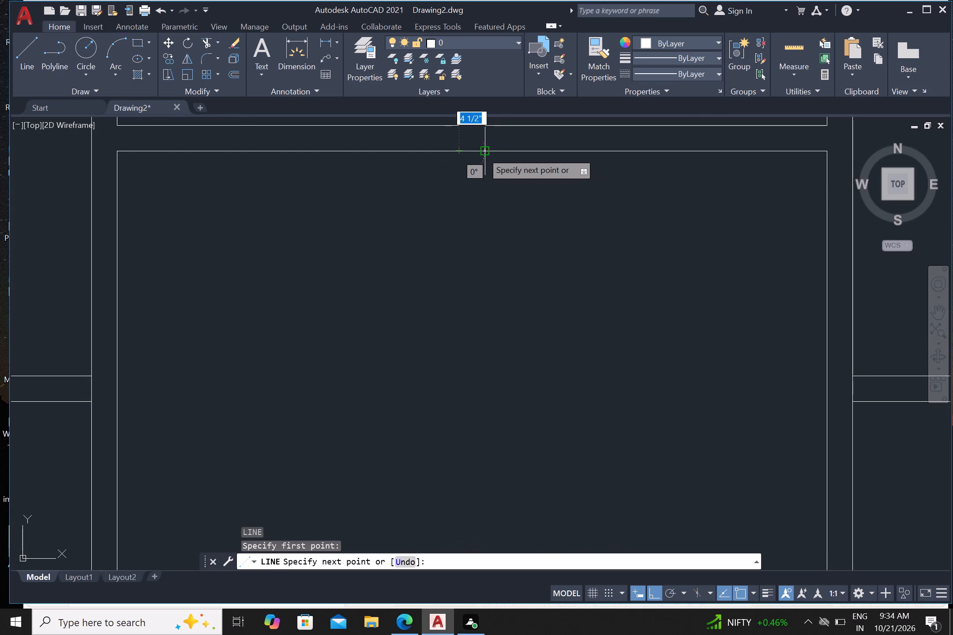
left_click(484, 152)
key("Return")
scroll(478, 177, "down", 5)
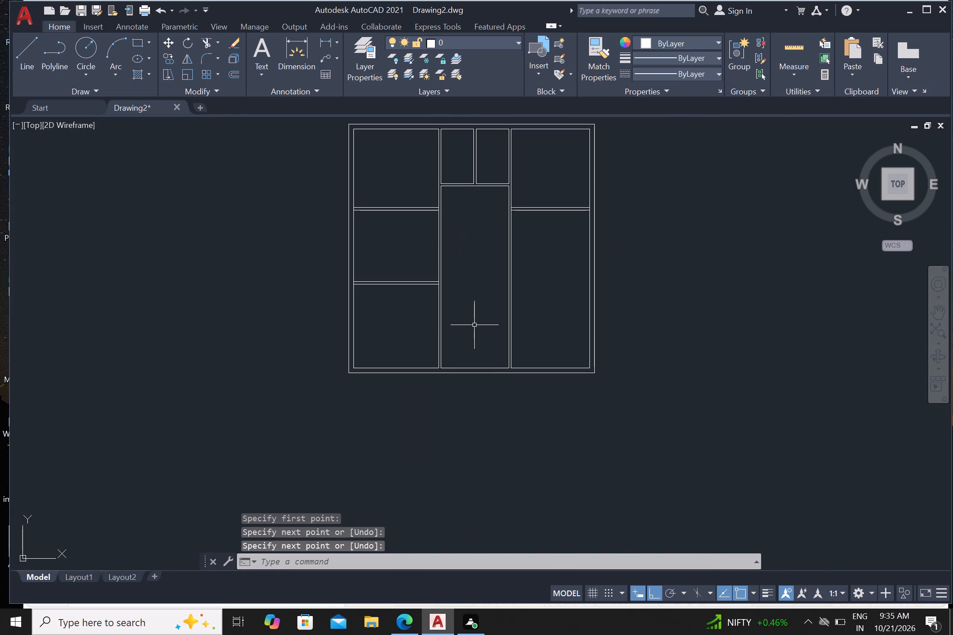
Add a vertical partition in the central room by offsetting the left partition's room-side line 4'2" inward and that copy another 4.5" the same way.
scroll(466, 349, "up", 2)
key("Escape")
key("o")
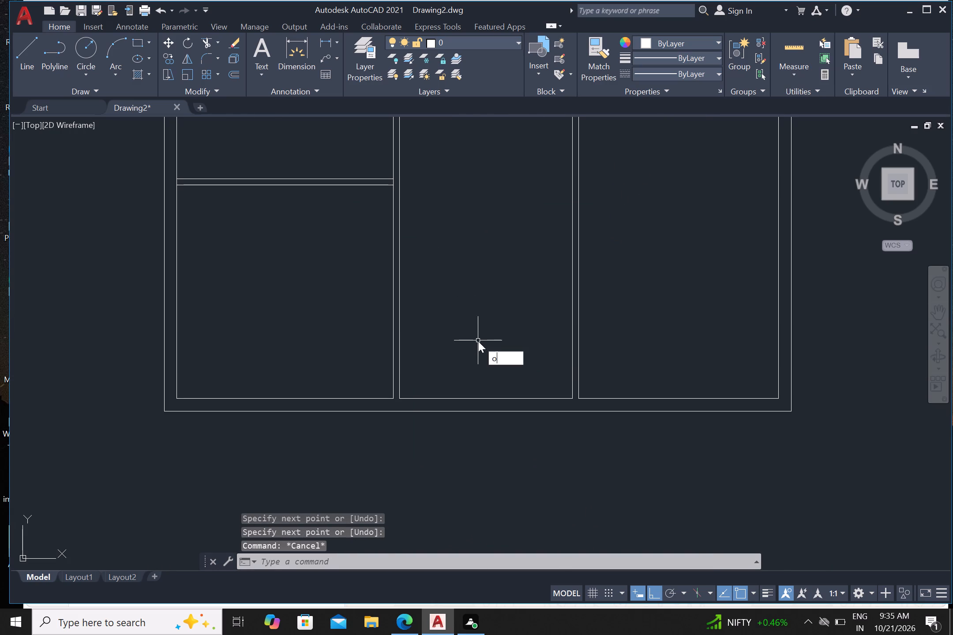
key("Return")
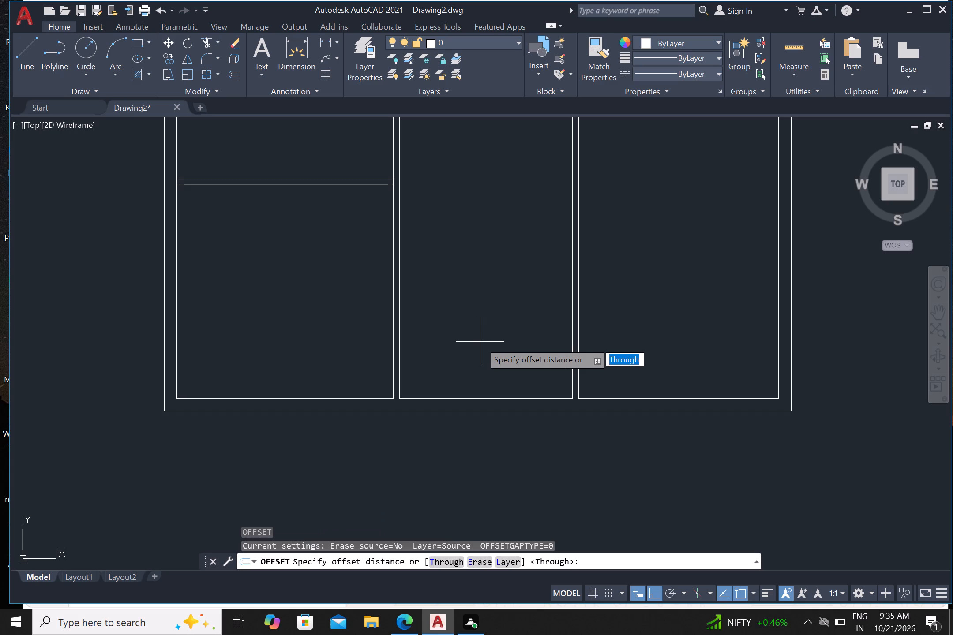
type("4'2")
key("shift+quotedbl")
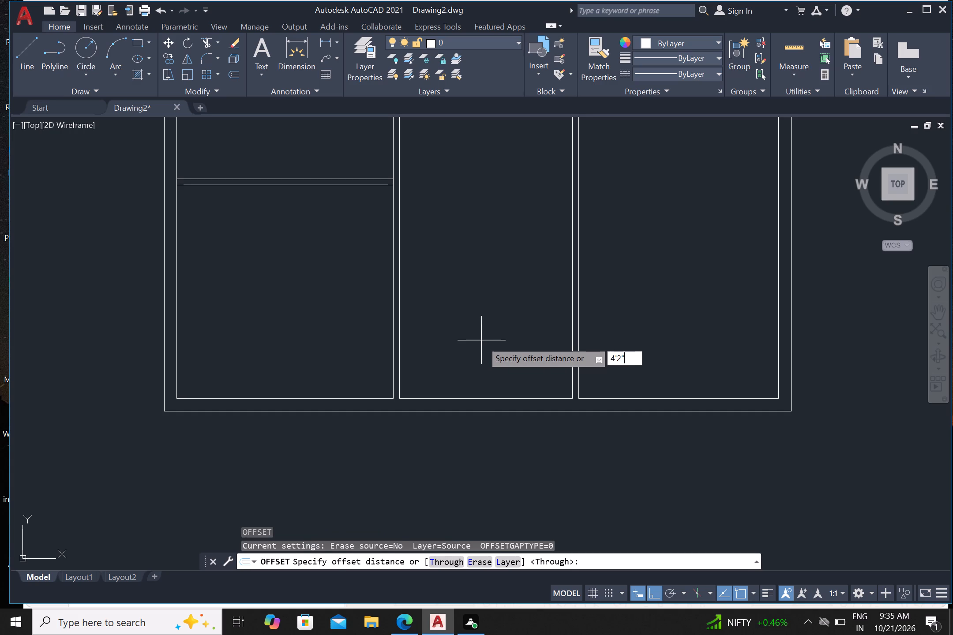
key("Return")
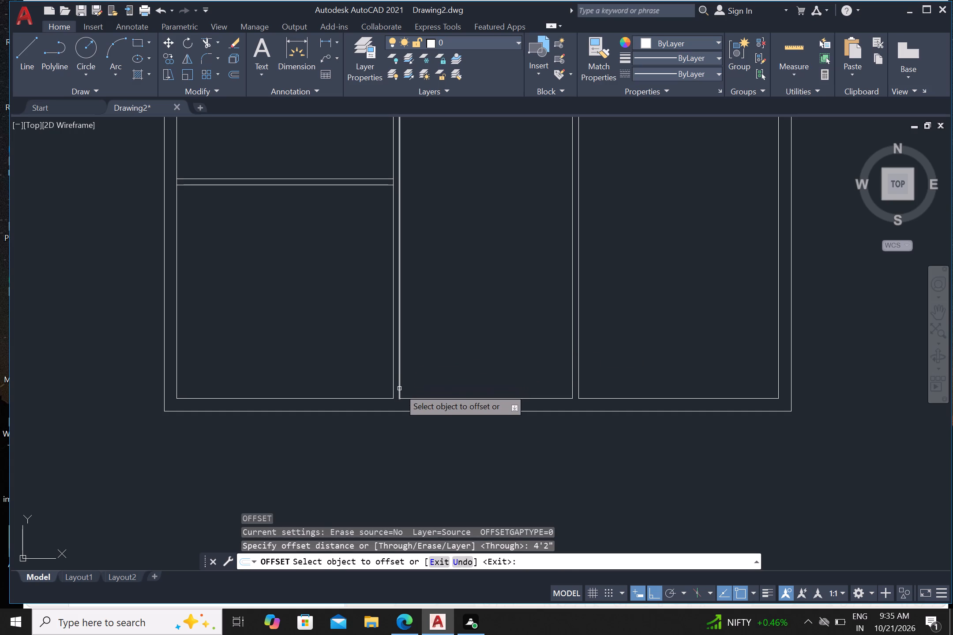
left_click(399, 390)
left_click_drag(436, 375, 446, 373)
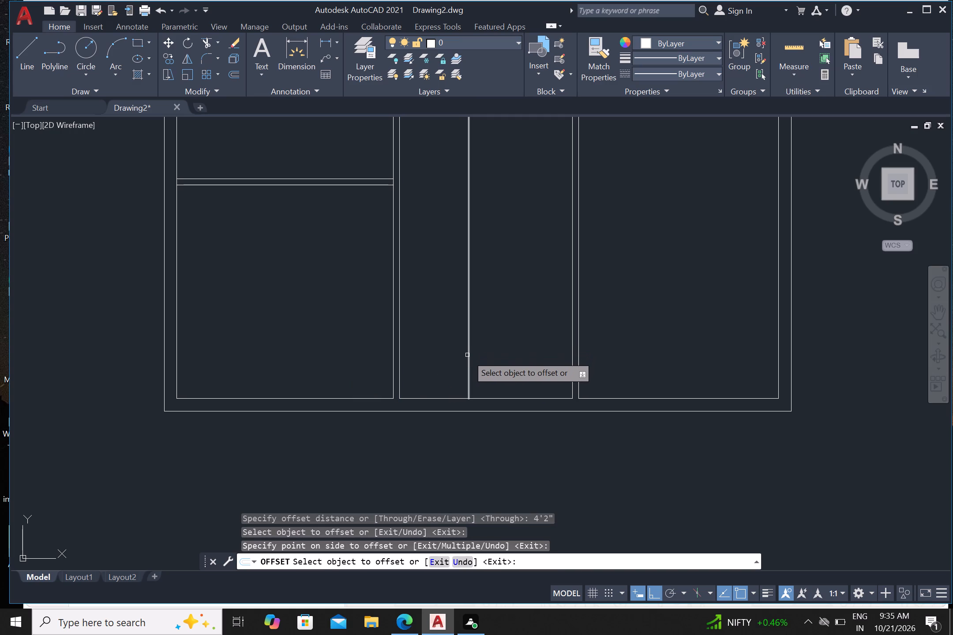
left_click_drag(468, 376, 473, 376)
type("4.")
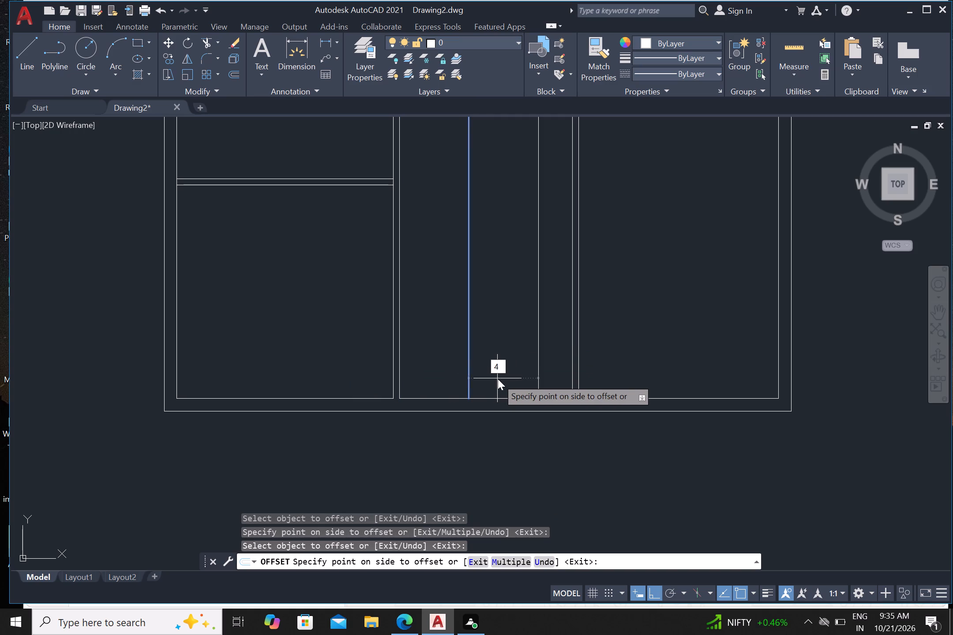
key("5")
key("shift+quotedbl")
key("Return")
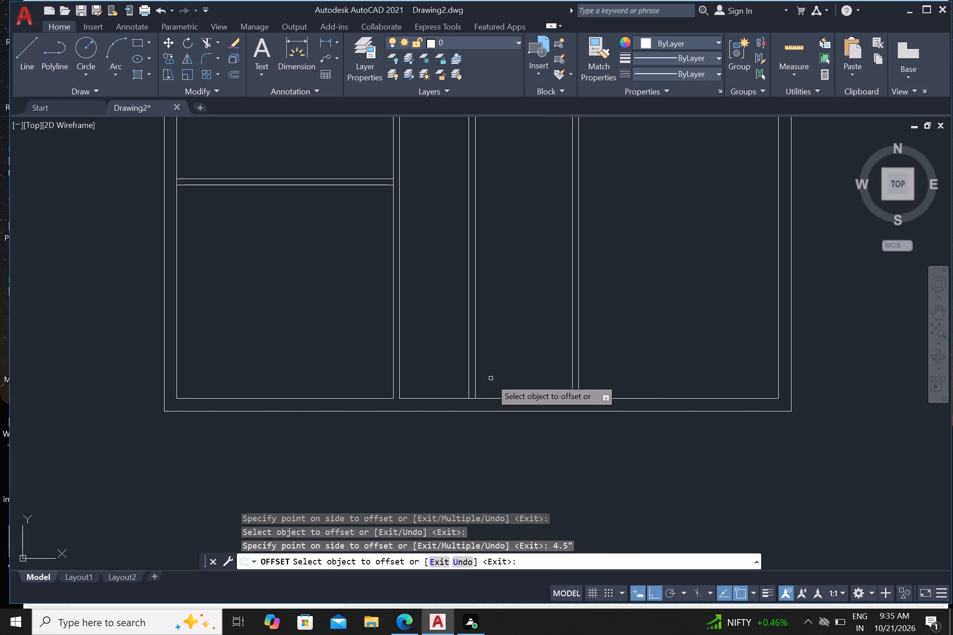
Add a horizontal partition across the central room by offsetting the bottom wall's inner line 8'6" upward and that copy another 4.5" upward.
scroll(491, 378, "down", 2)
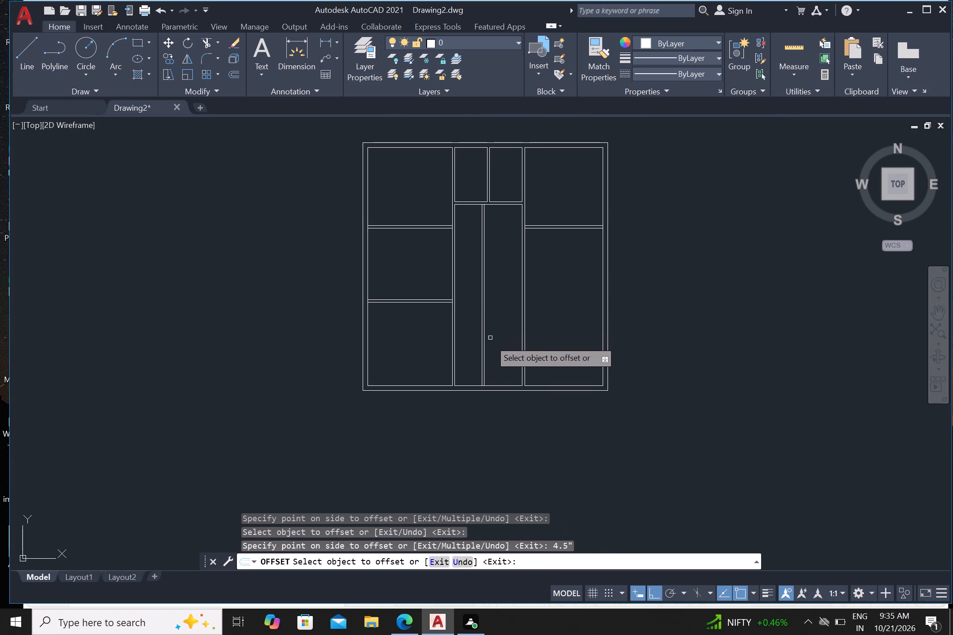
left_click(502, 385)
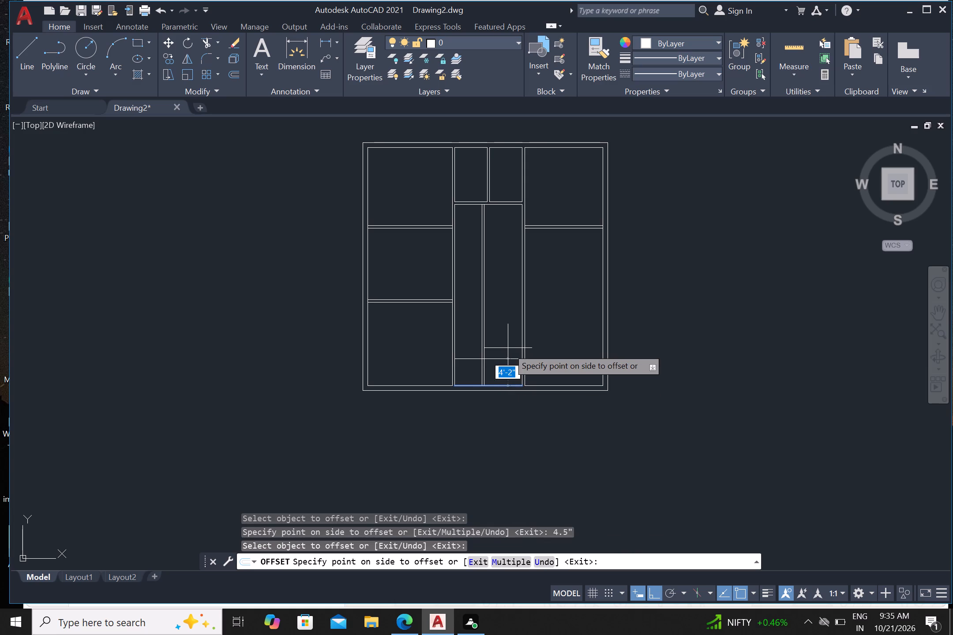
type("8'")
key("6")
key("shift+quotedbl")
key("Return")
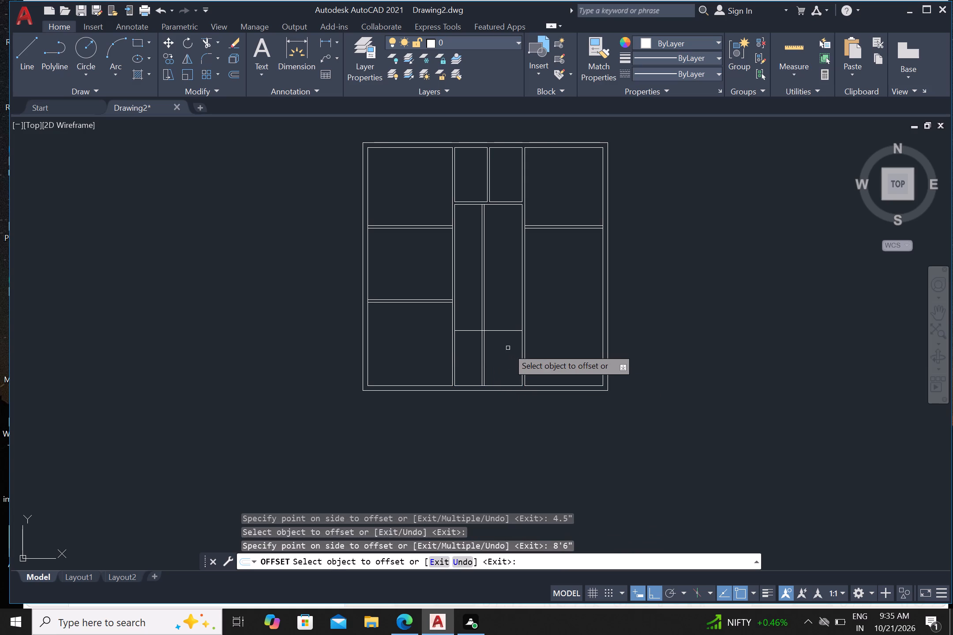
left_click(503, 332)
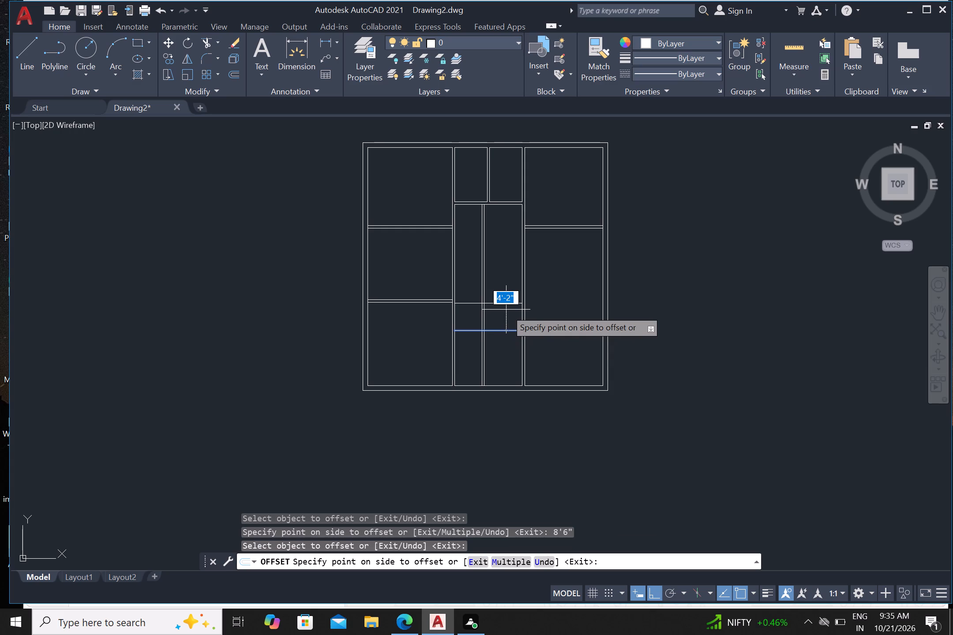
type("4.5")
key("shift+quotedbl")
key("Return")
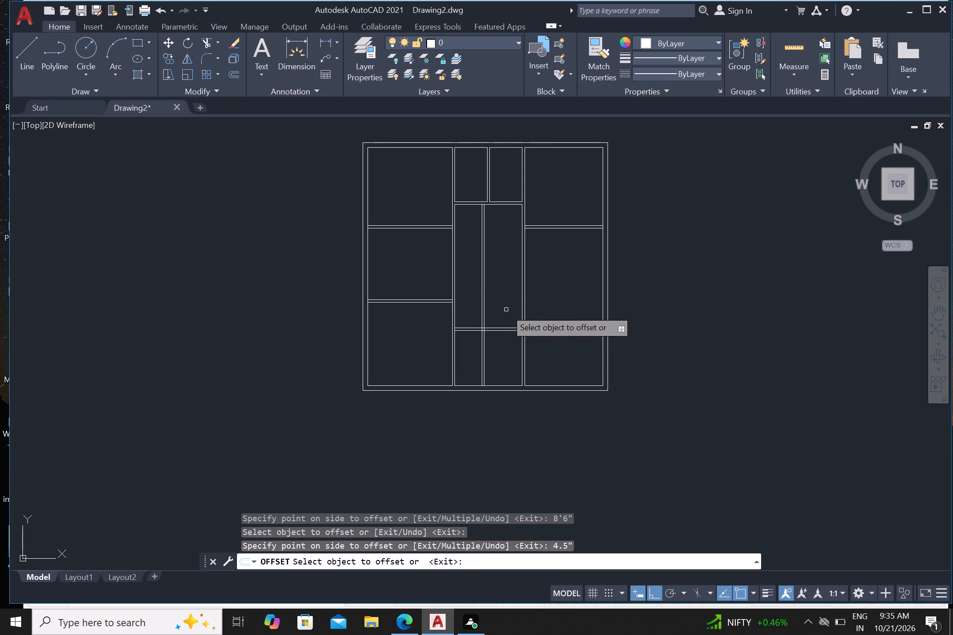
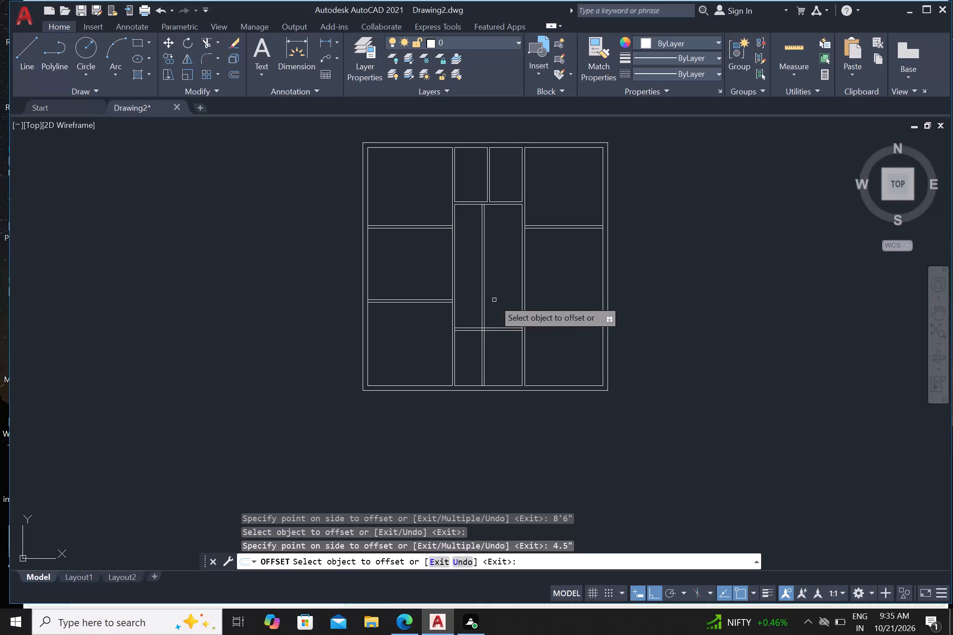
Trim the central room's vertical partition lines above the lower horizontal partition and across its thickness, leaving only the portion below it.
key("Escape")
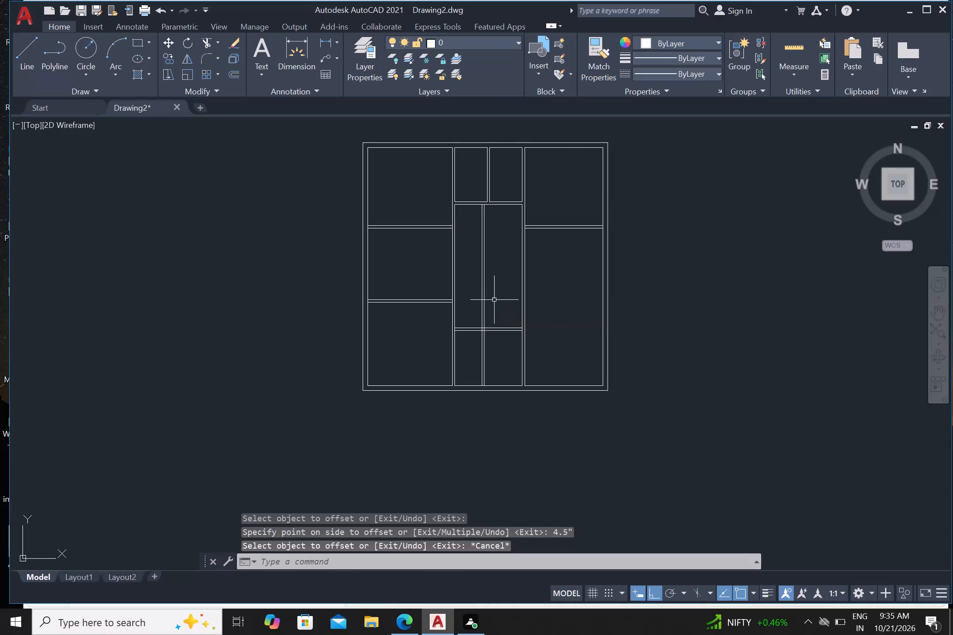
key("t")
key("r")
key("Return")
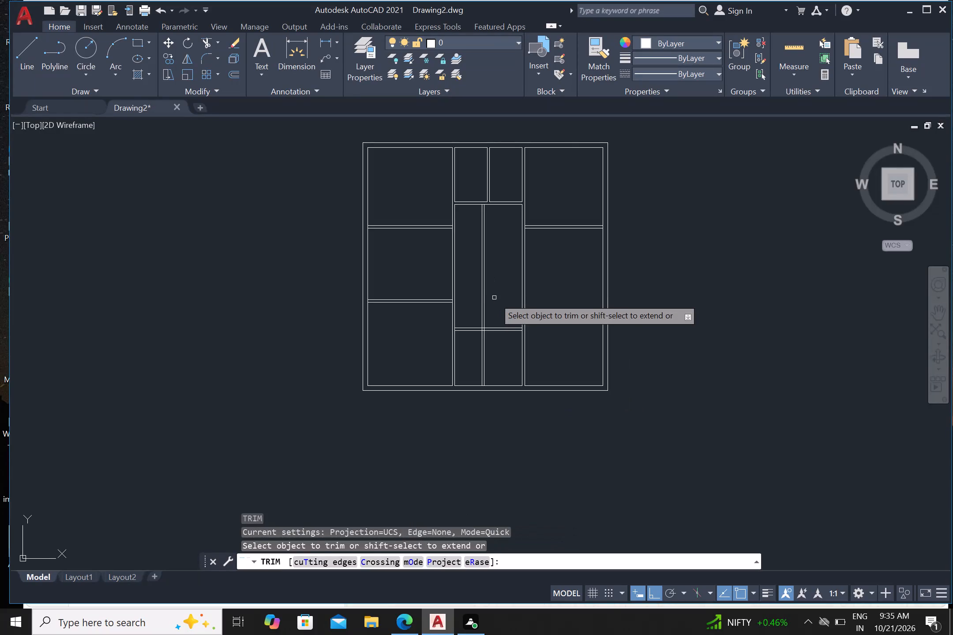
left_click(496, 294)
left_click(474, 295)
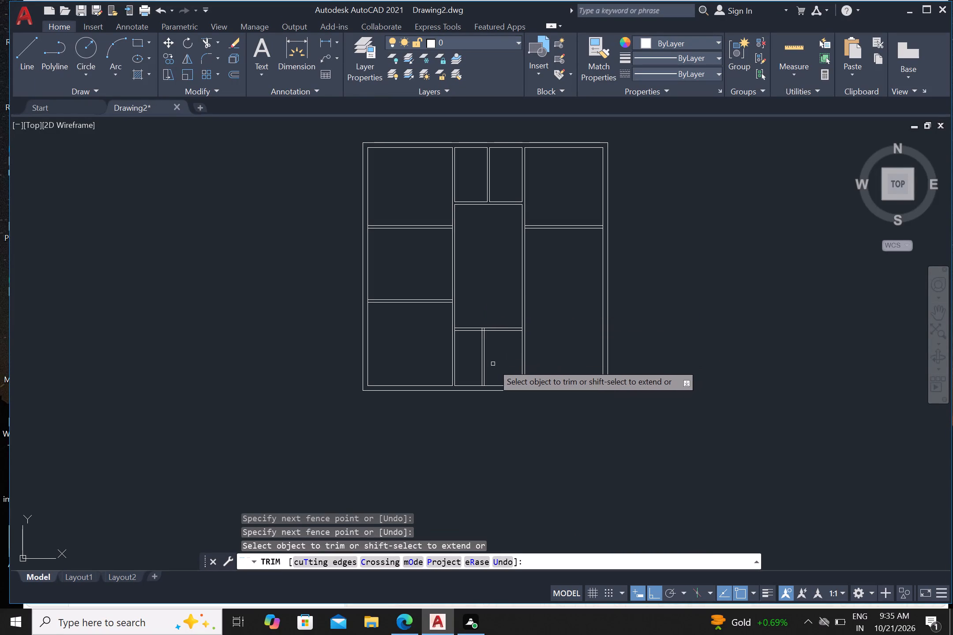
scroll(461, 340, "up", 1)
scroll(495, 325, "up", 3)
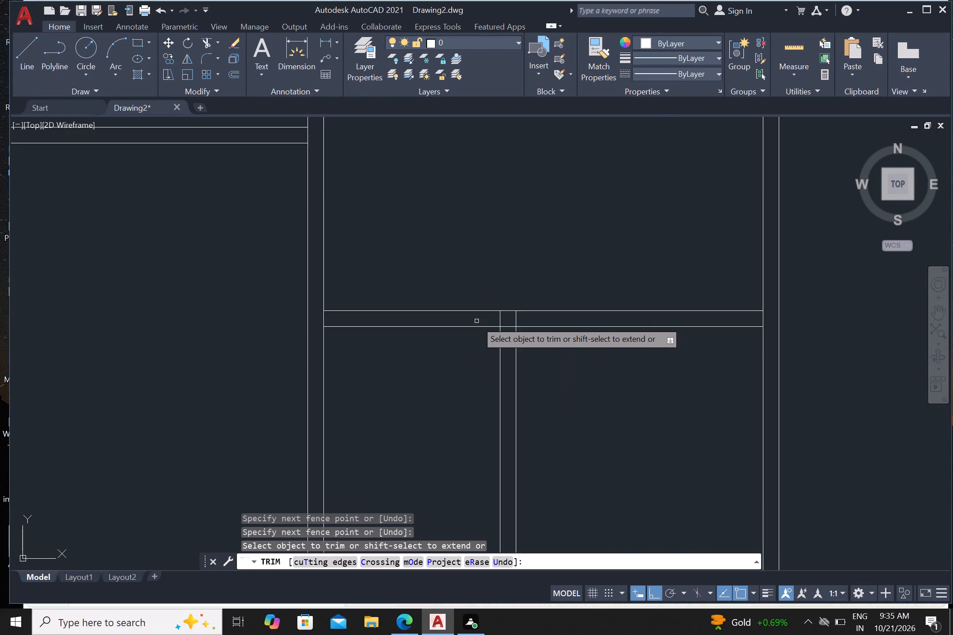
scroll(476, 321, "up", 1)
left_click(492, 317)
left_click(557, 316)
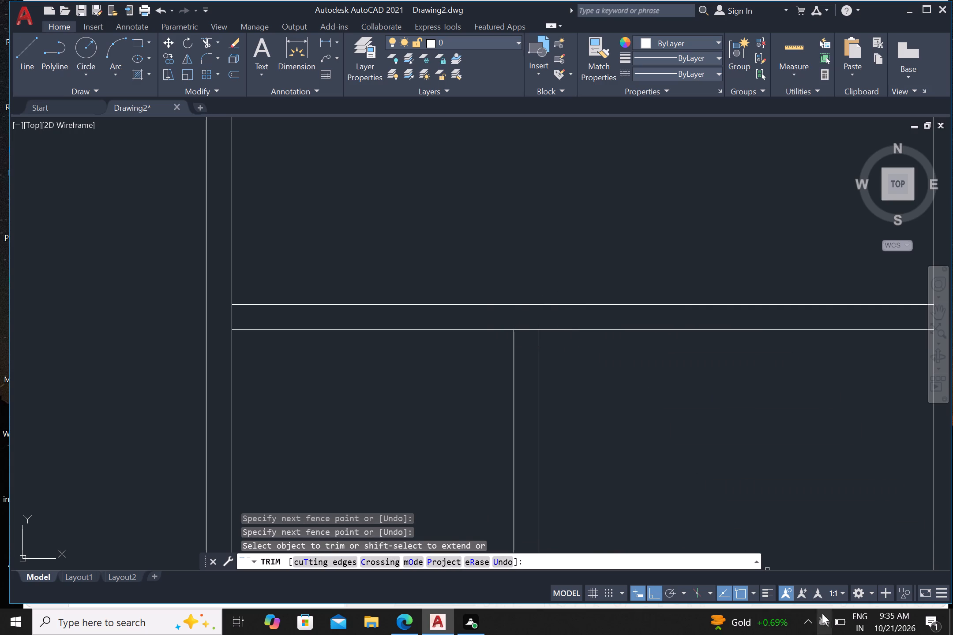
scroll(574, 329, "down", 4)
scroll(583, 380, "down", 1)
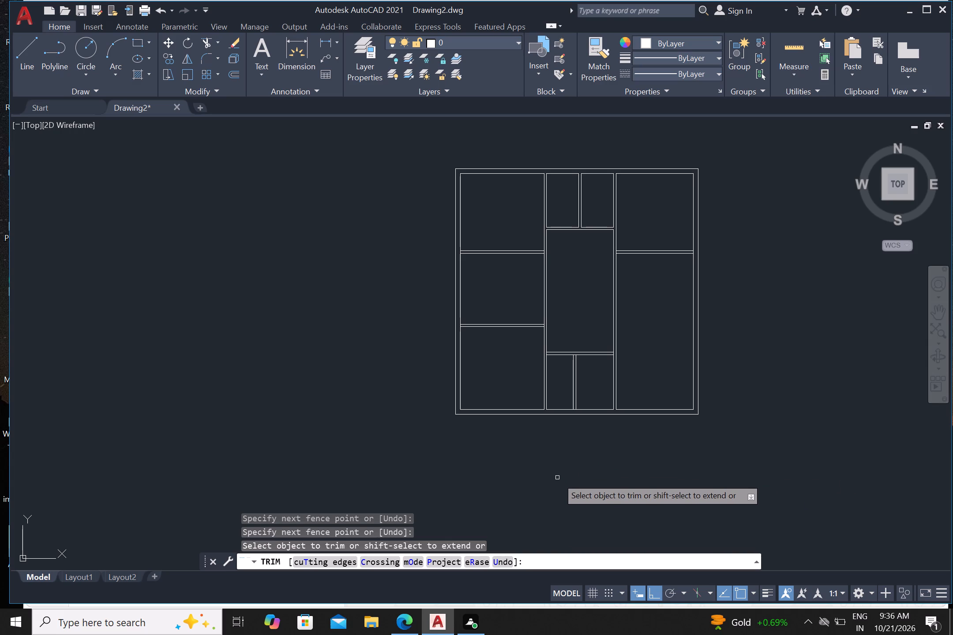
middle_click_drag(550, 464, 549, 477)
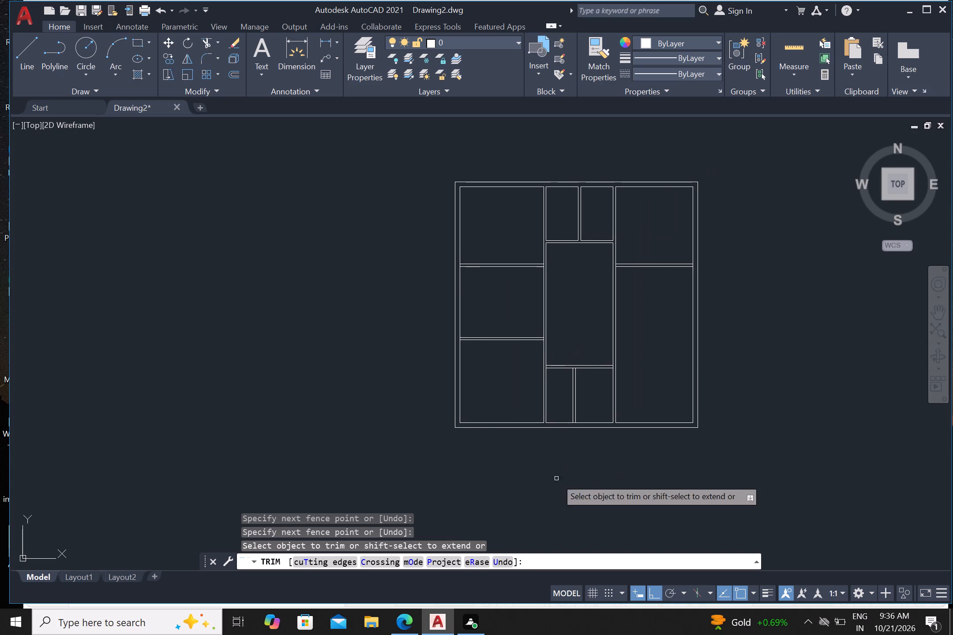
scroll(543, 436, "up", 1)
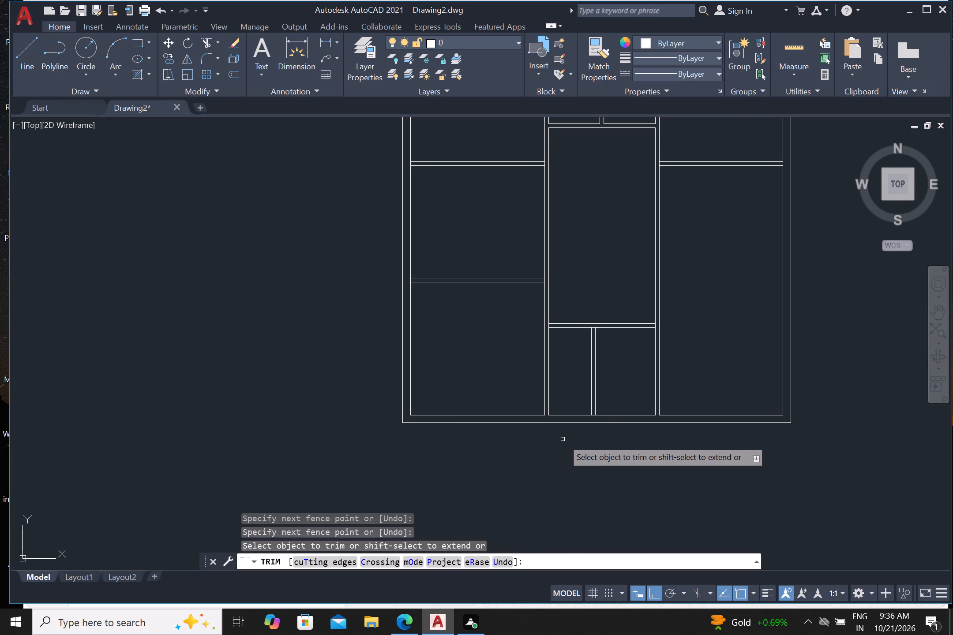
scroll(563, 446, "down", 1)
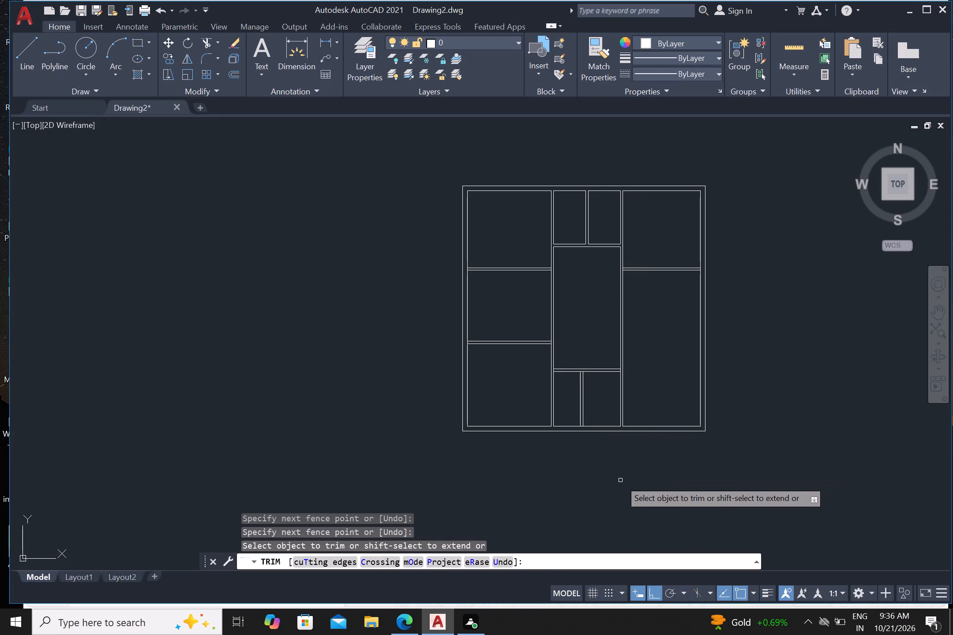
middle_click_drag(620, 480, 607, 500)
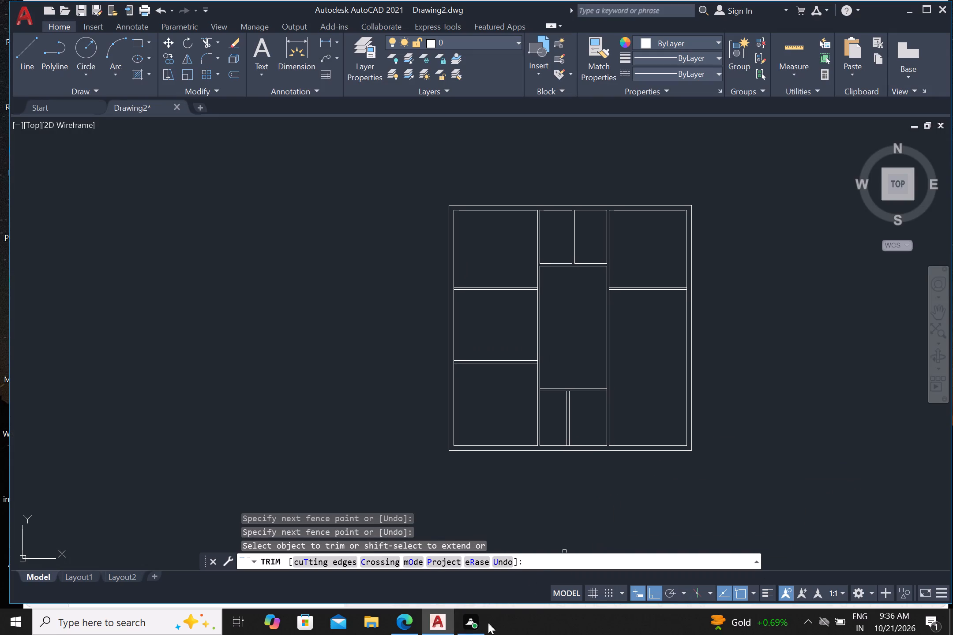
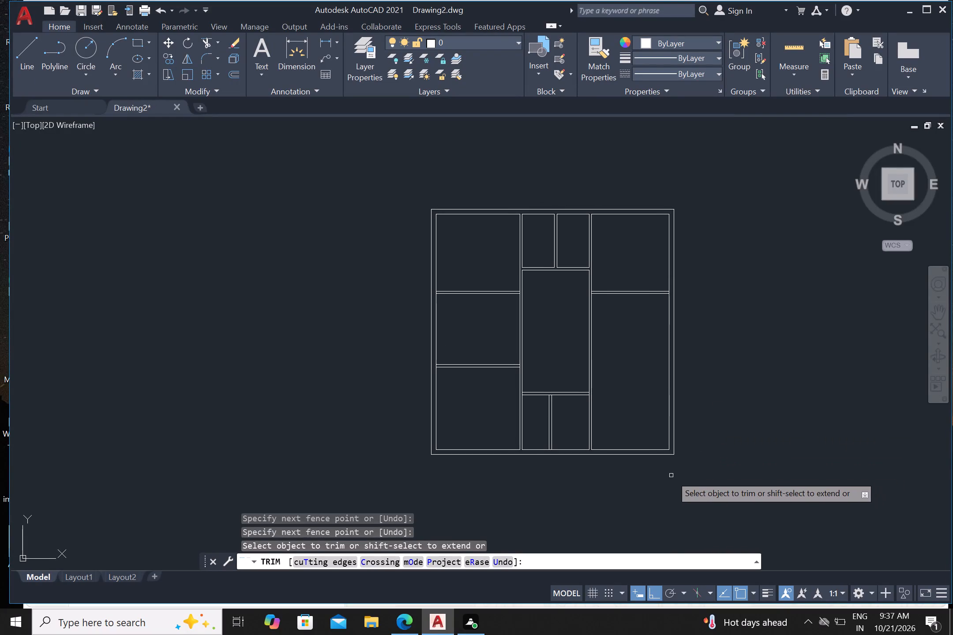
Offset the central room's left wall line 5' to the right into the room.
middle_click_drag(686, 458, 609, 437)
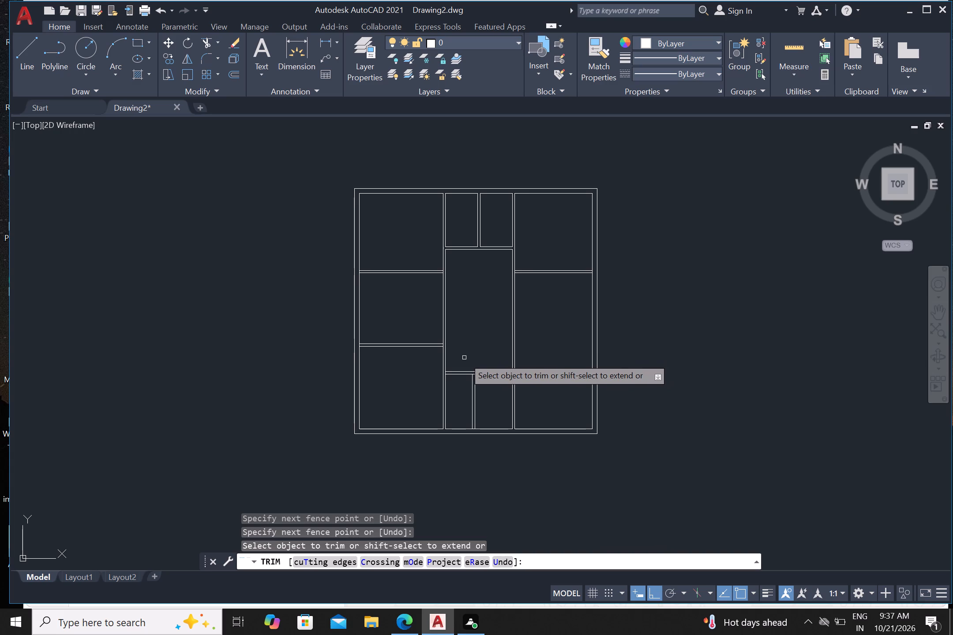
scroll(464, 358, "up", 1)
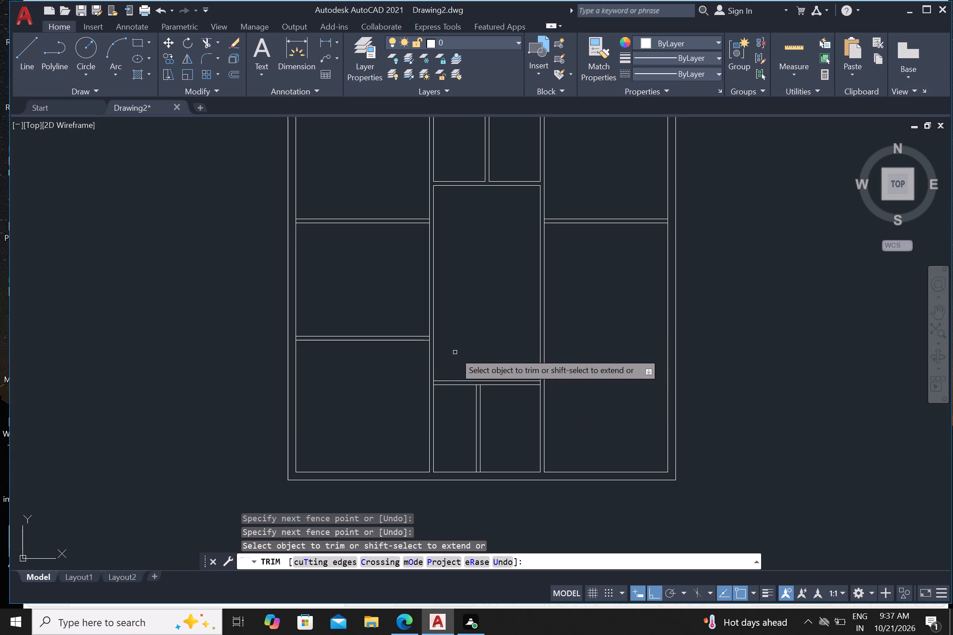
key("Escape")
key("o")
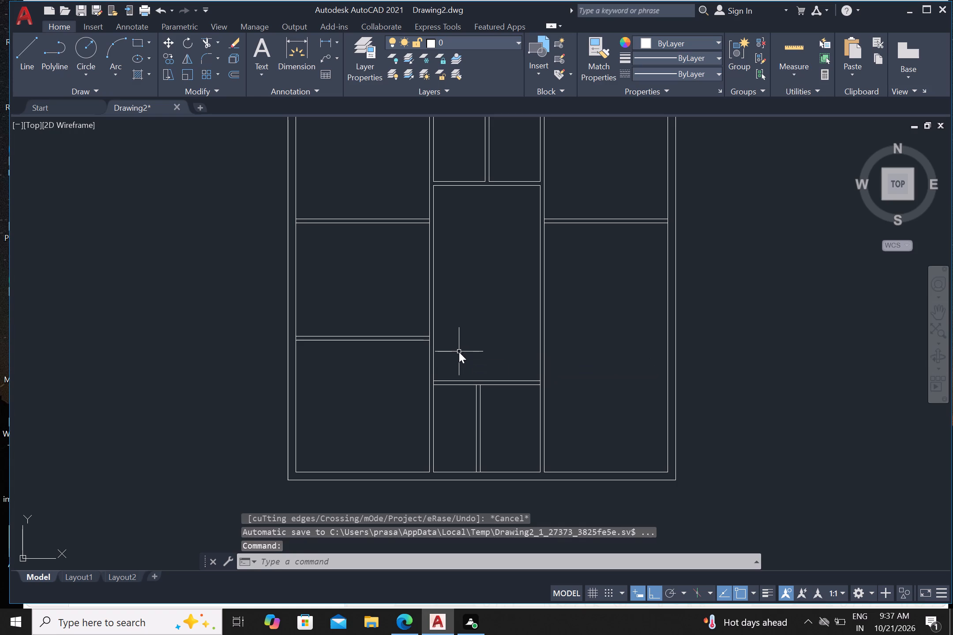
key("Return")
key("5")
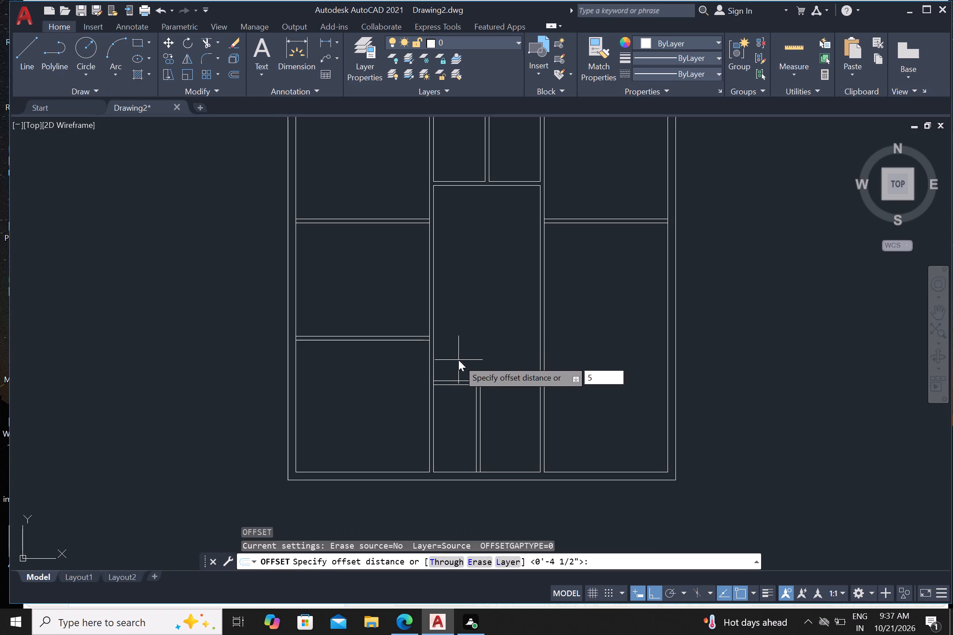
key("apostrophe")
key("Return")
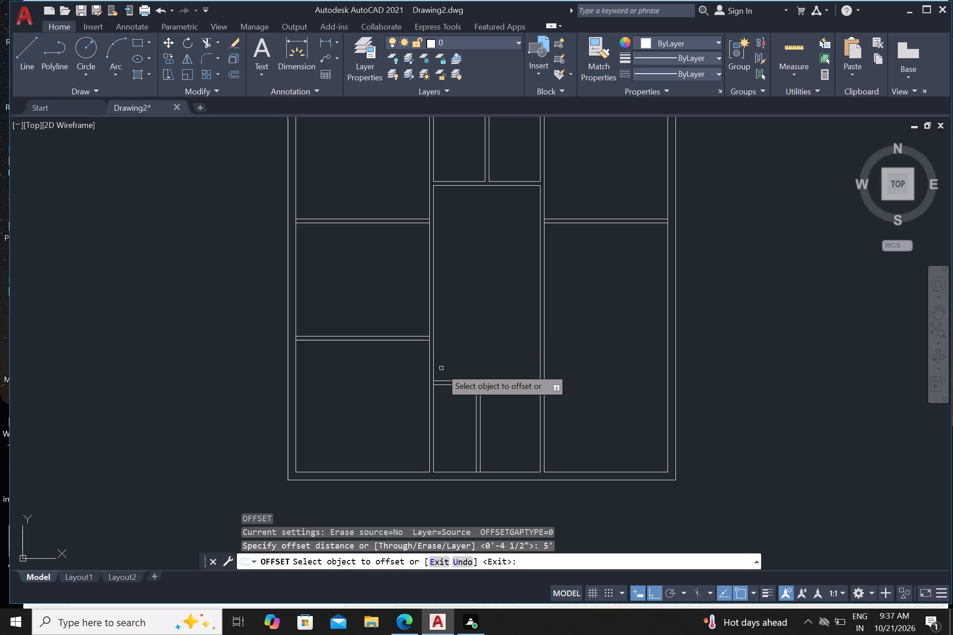
left_click(434, 364)
left_click(462, 360)
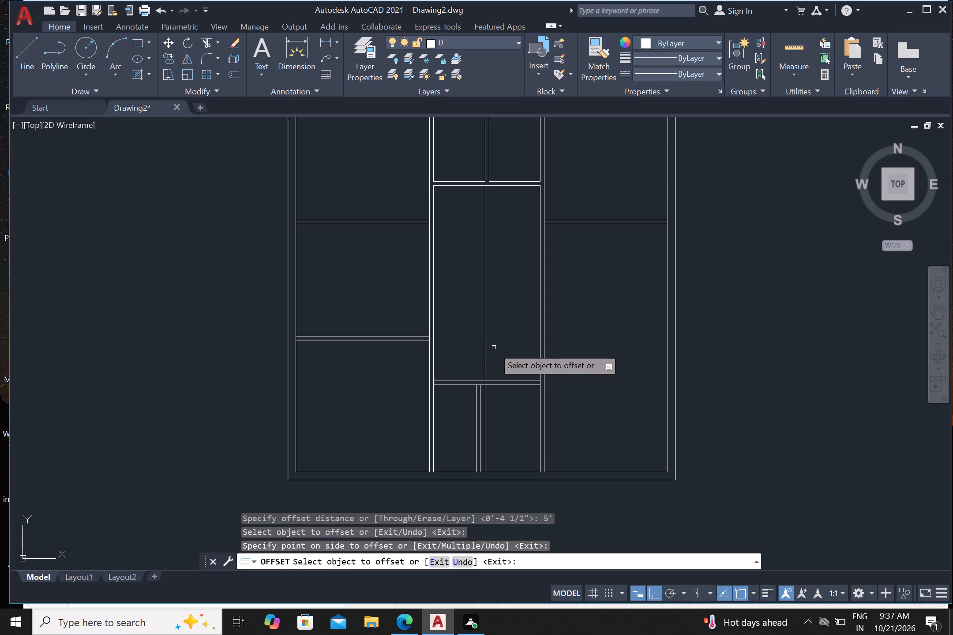
Offset the lower horizontal partition's upper line 4'4" upward, and offset the resulting line another 4.5" upward for partition thickness.
left_click(453, 381)
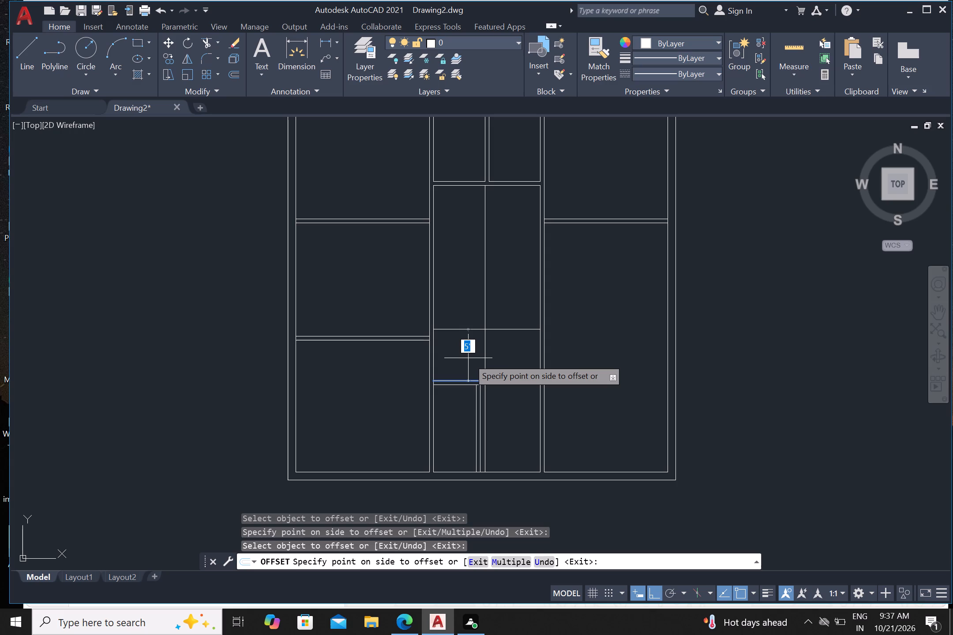
key("4")
type("'4")
key("shift+quotedbl")
key("Return")
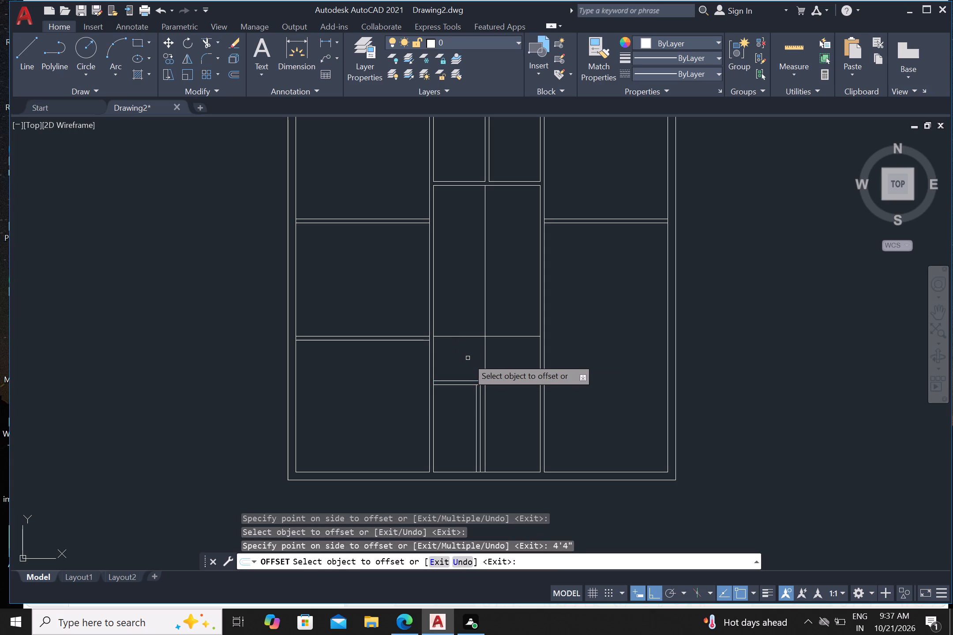
left_click(474, 336)
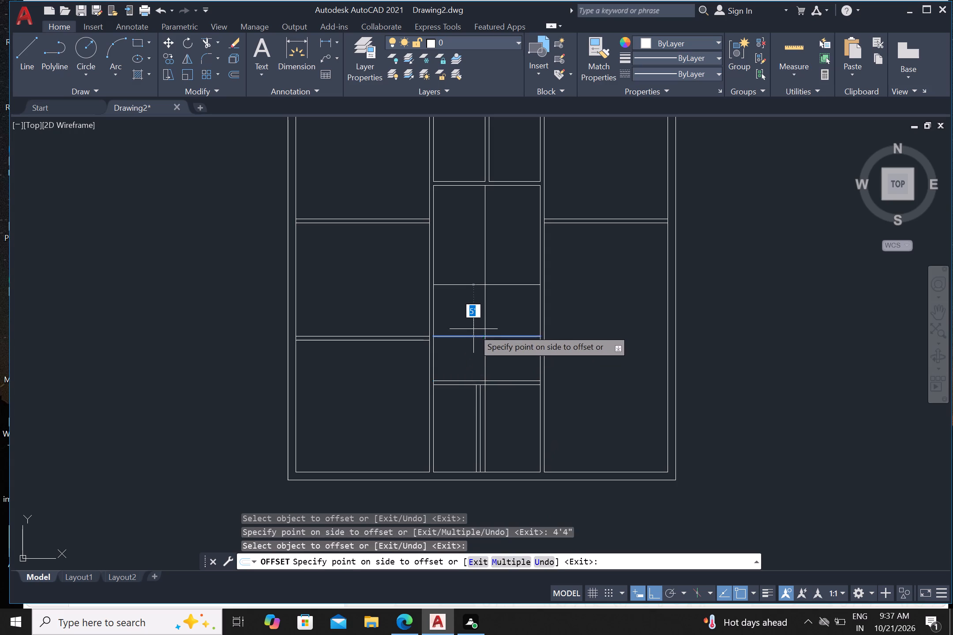
type("4.5\"")
key("Return")
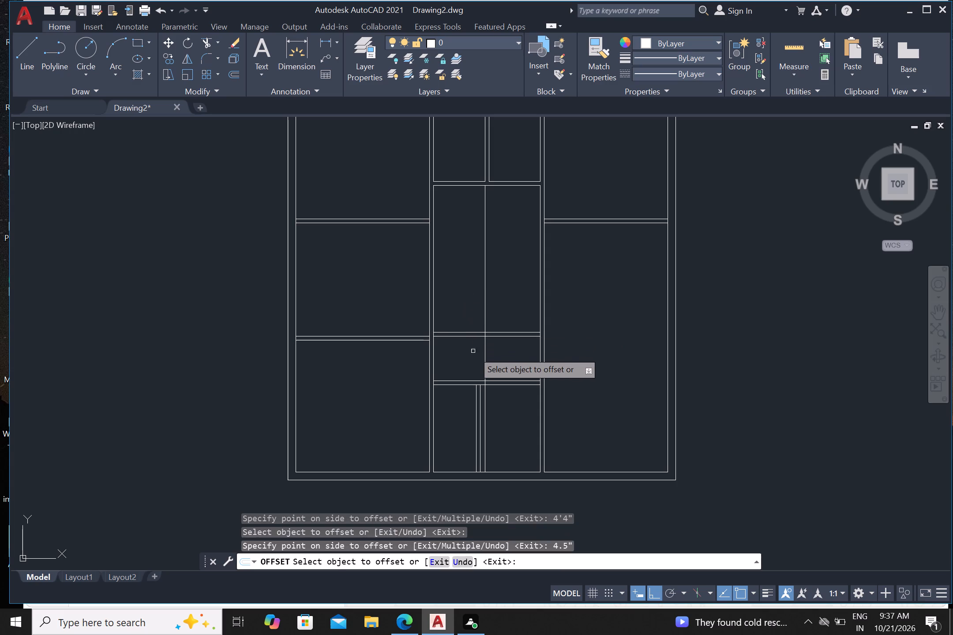
Offset the new vertical line in the central room 4.5" to the right to give the partition its thickness.
left_click(486, 359)
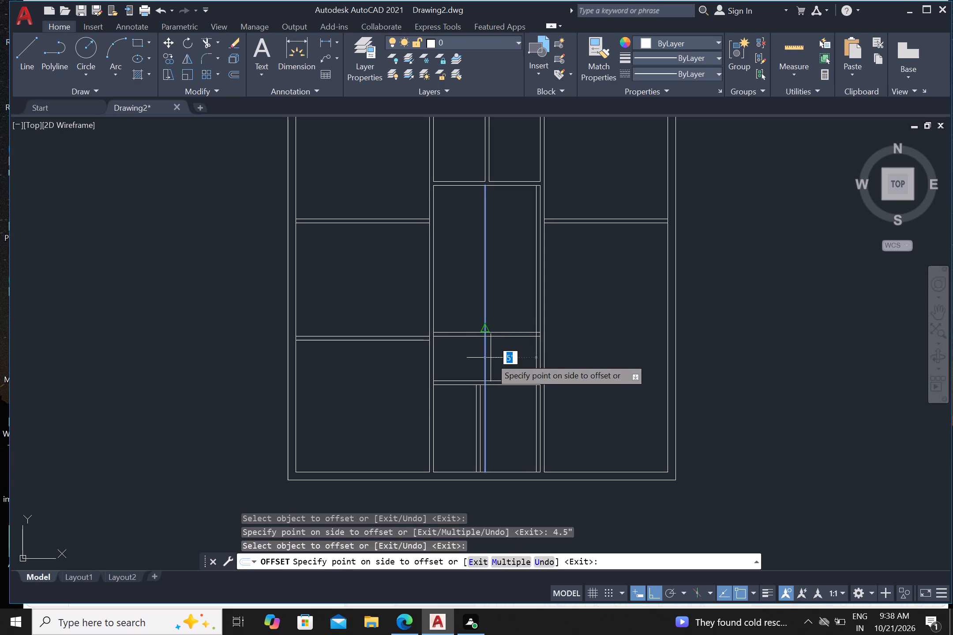
type("4.5\"")
key("Return")
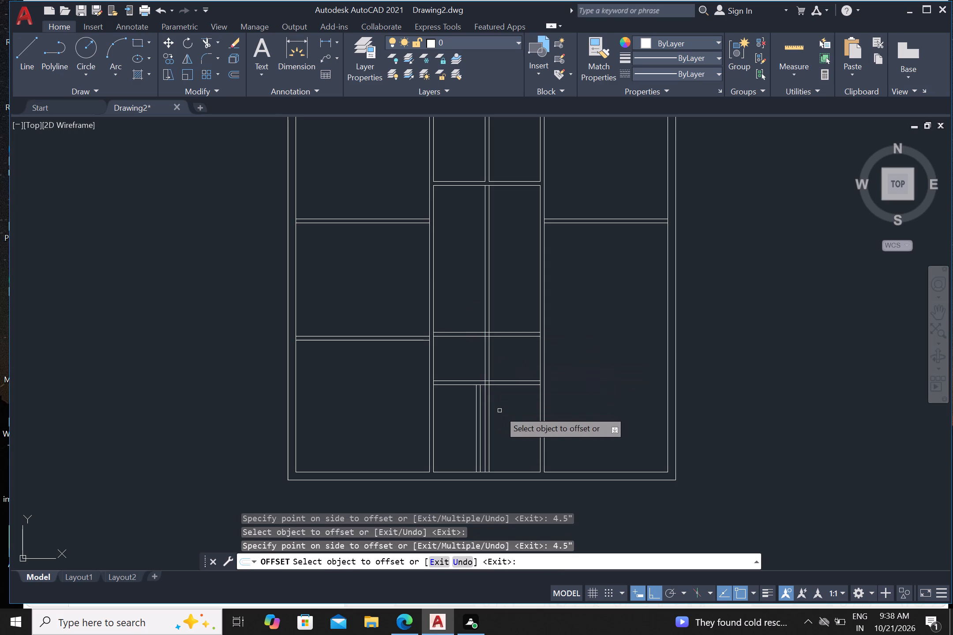
key("Escape")
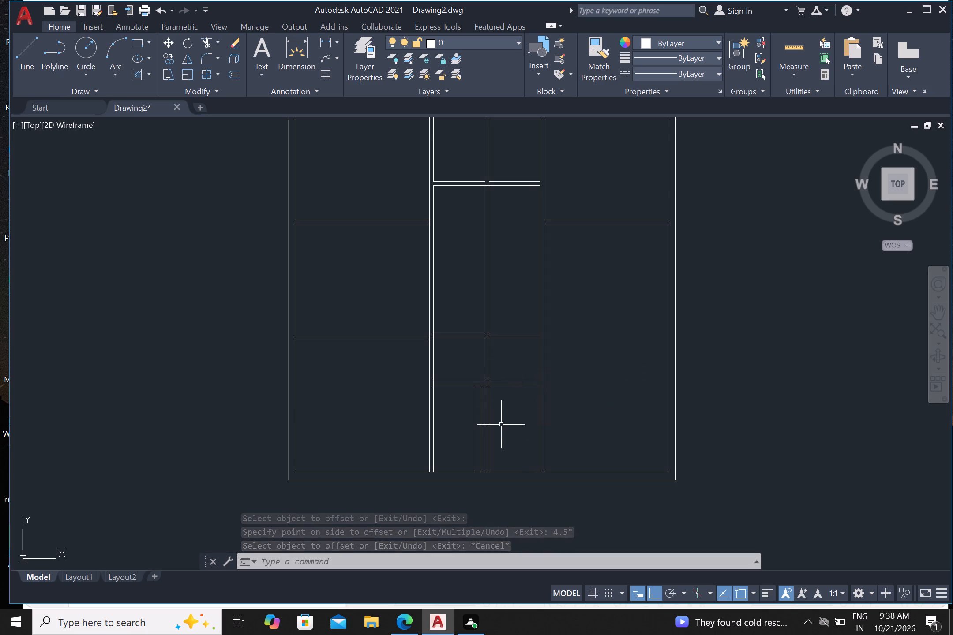
Trim the new vertical partition lines above the new horizontal partition and below the lower horizontal partition.
type("tr")
key("Return")
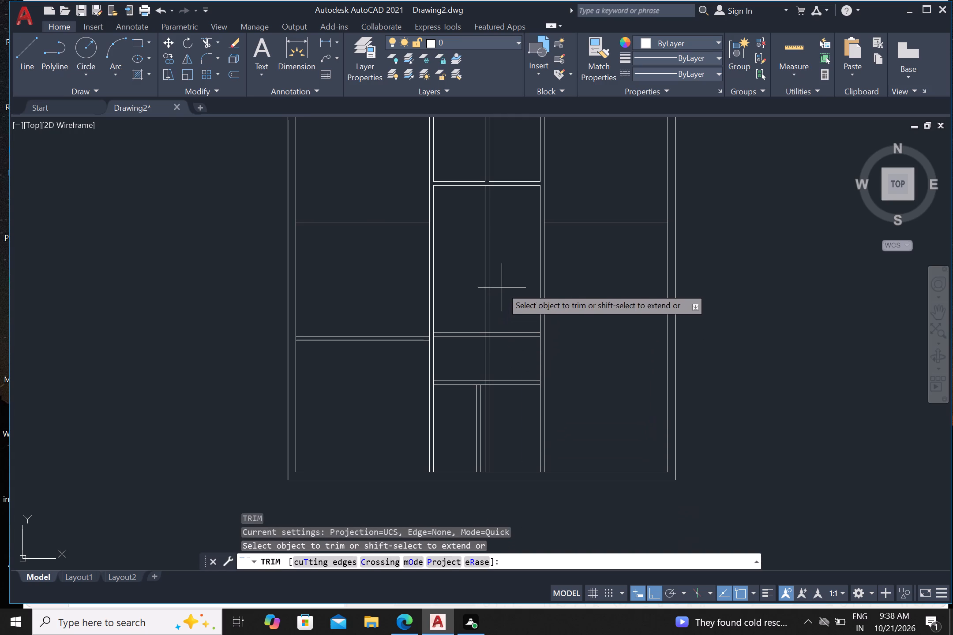
left_click(502, 288)
left_click(475, 297)
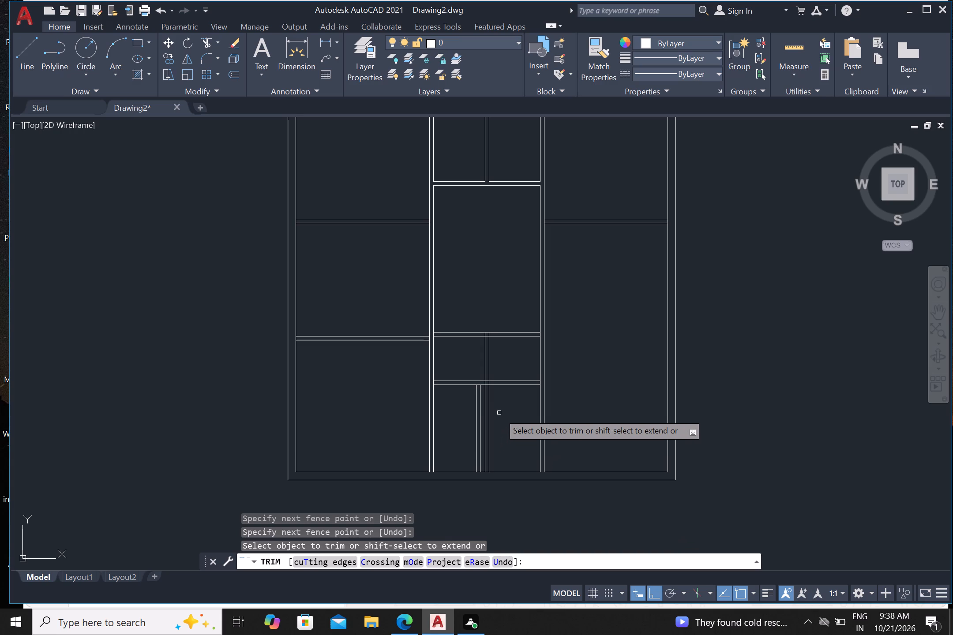
scroll(502, 411, "up", 2)
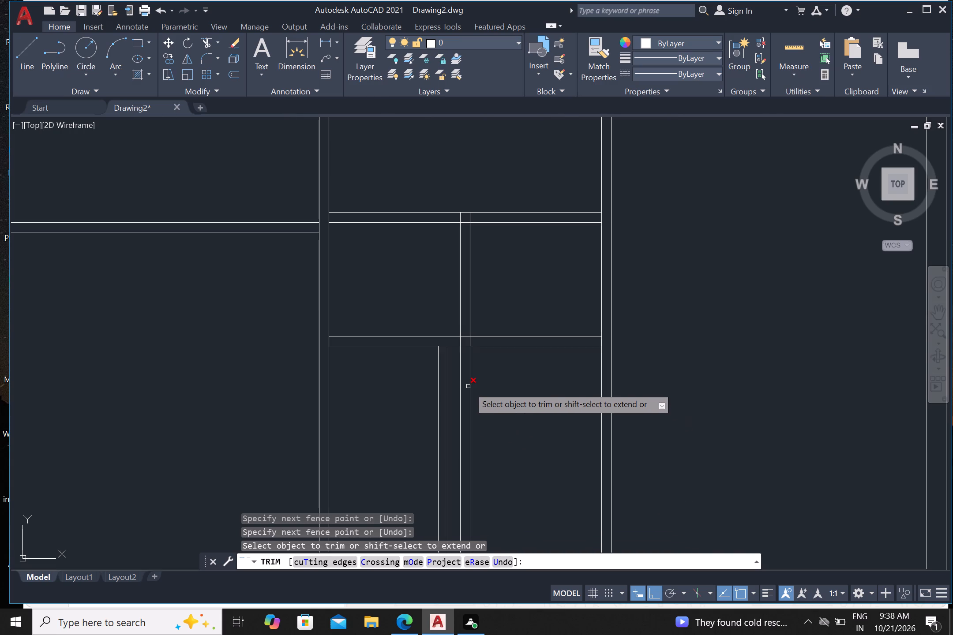
left_click(457, 396)
left_click(496, 402)
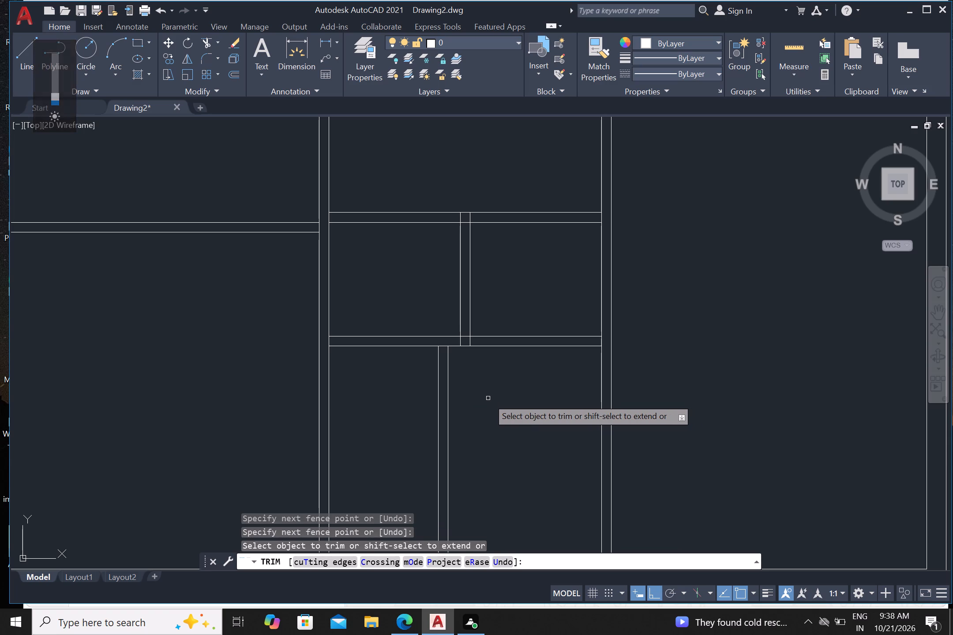
scroll(488, 398, "down", 1)
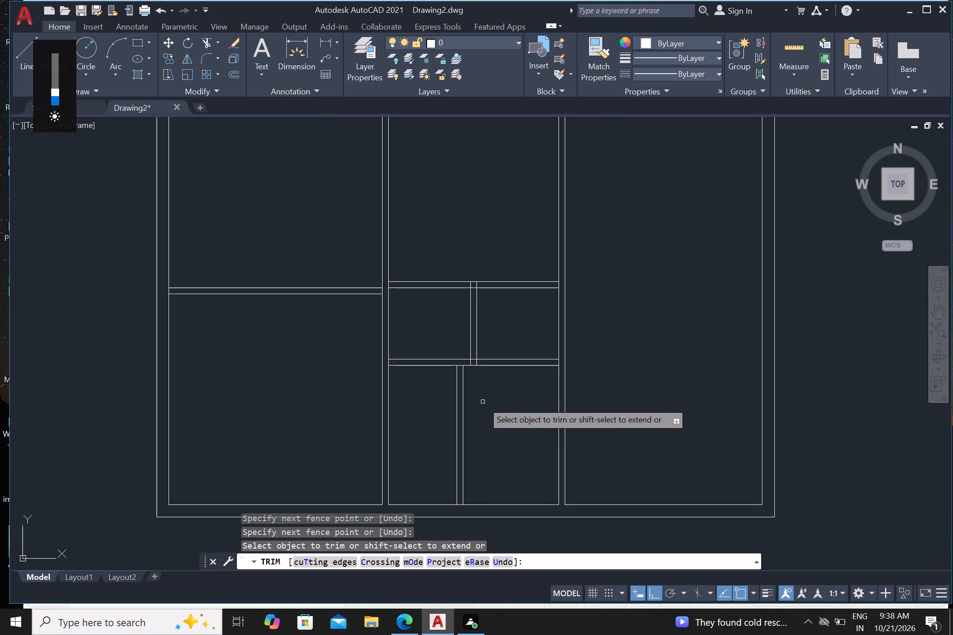
middle_click_drag(493, 408, 490, 403)
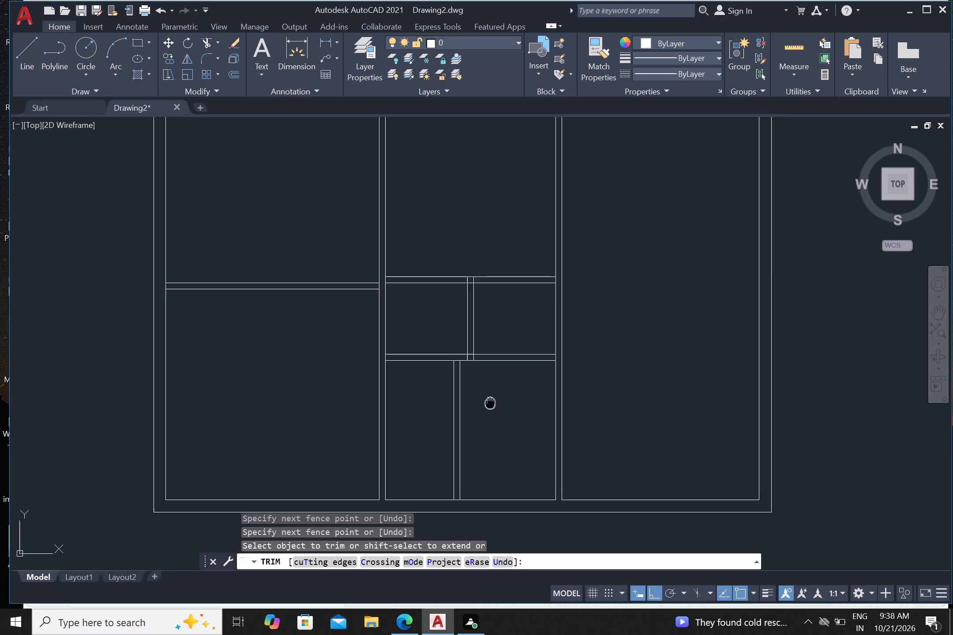
middle_click_drag(490, 403, 509, 374)
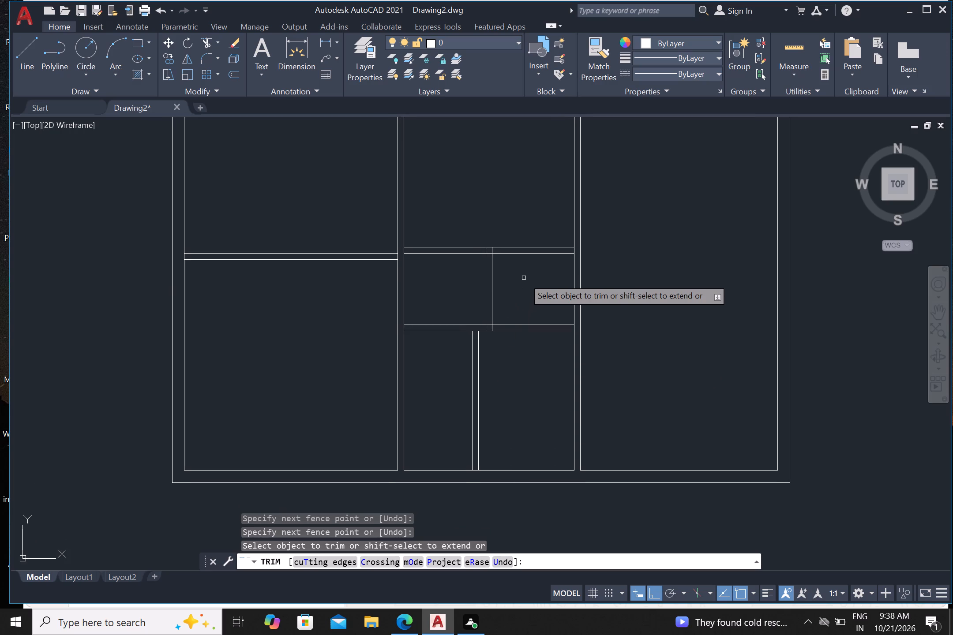
Trim both lines of the new horizontal partition to the right of the new vertical partition.
key("Escape")
type("tr")
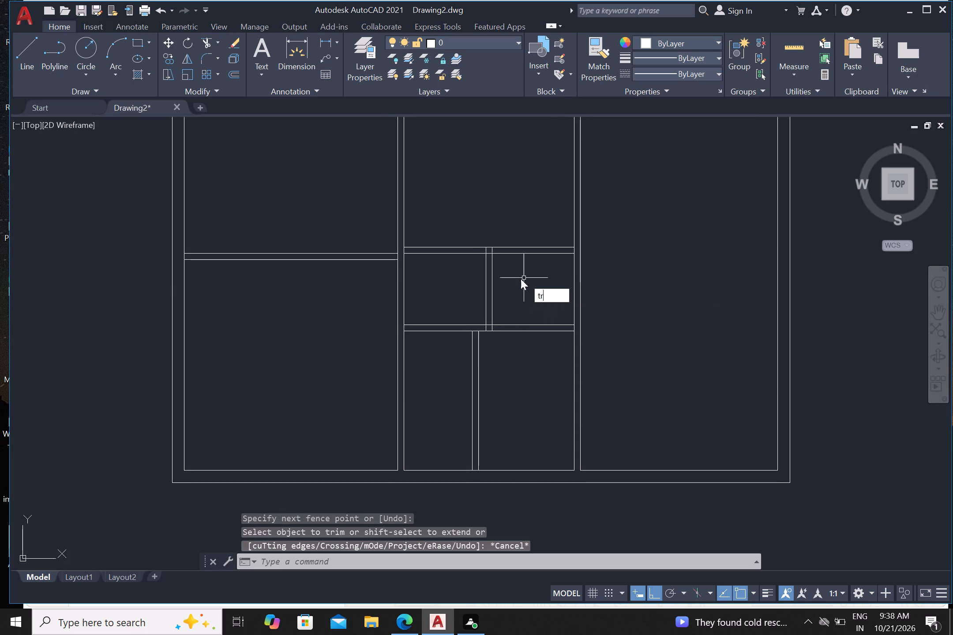
key("Return")
left_click(524, 269)
left_click(520, 234)
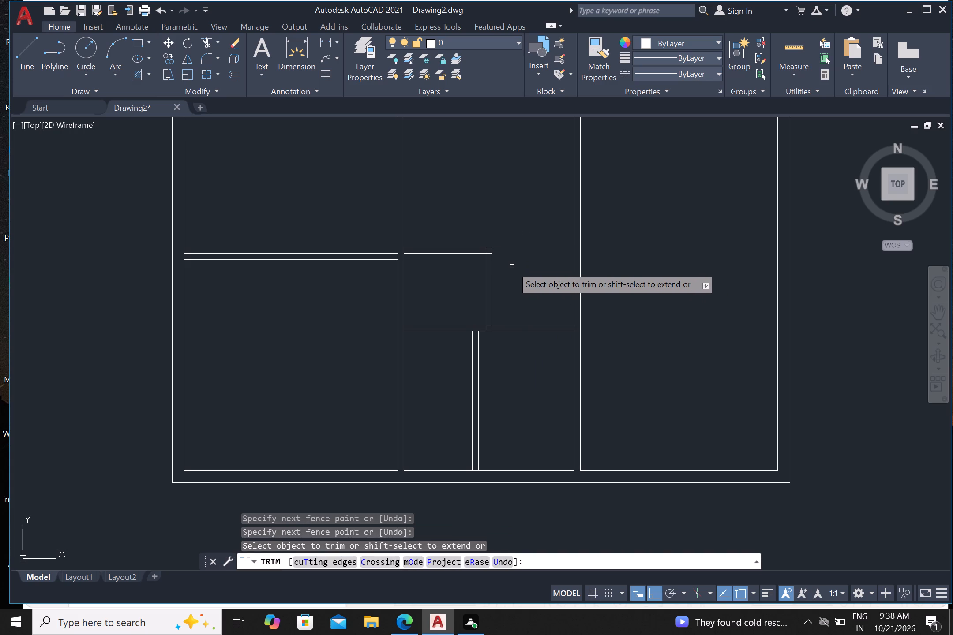
Trim the overlapping inner line ends at the small room's upper-right corner to form a clean partition corner.
scroll(510, 264, "down", 1)
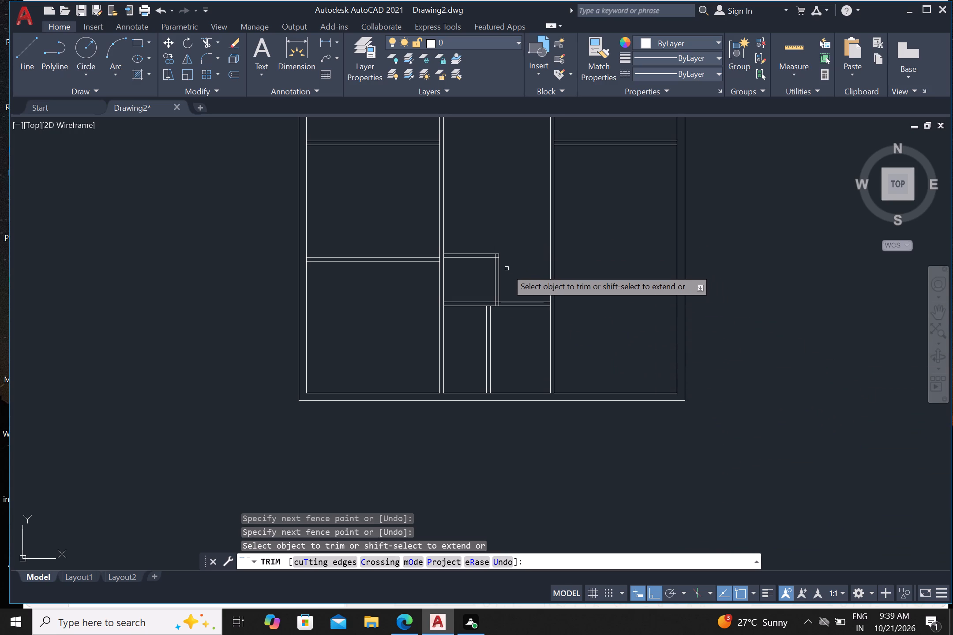
scroll(506, 268, "up", 2)
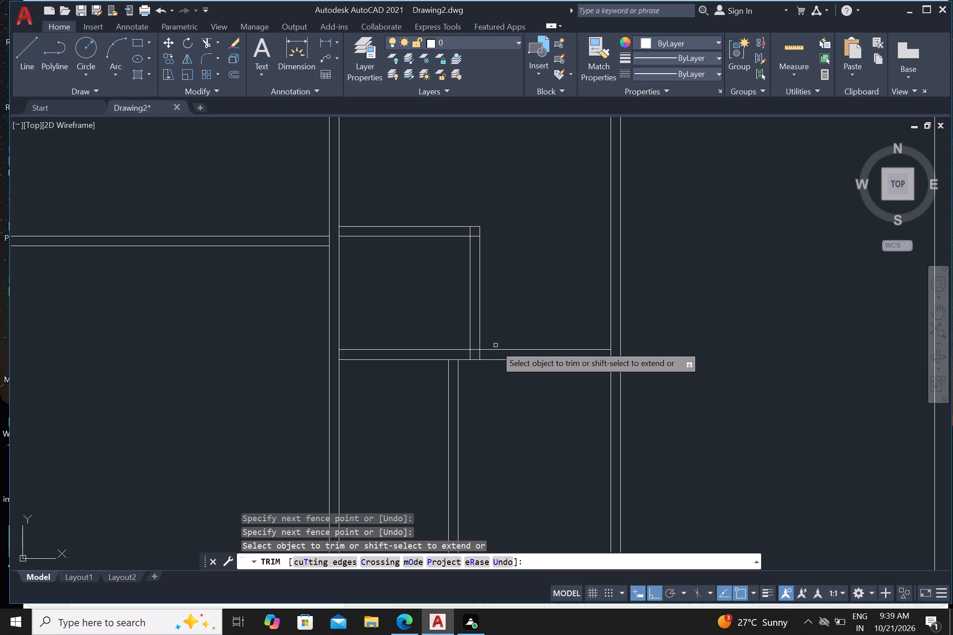
scroll(477, 284, "down", 1)
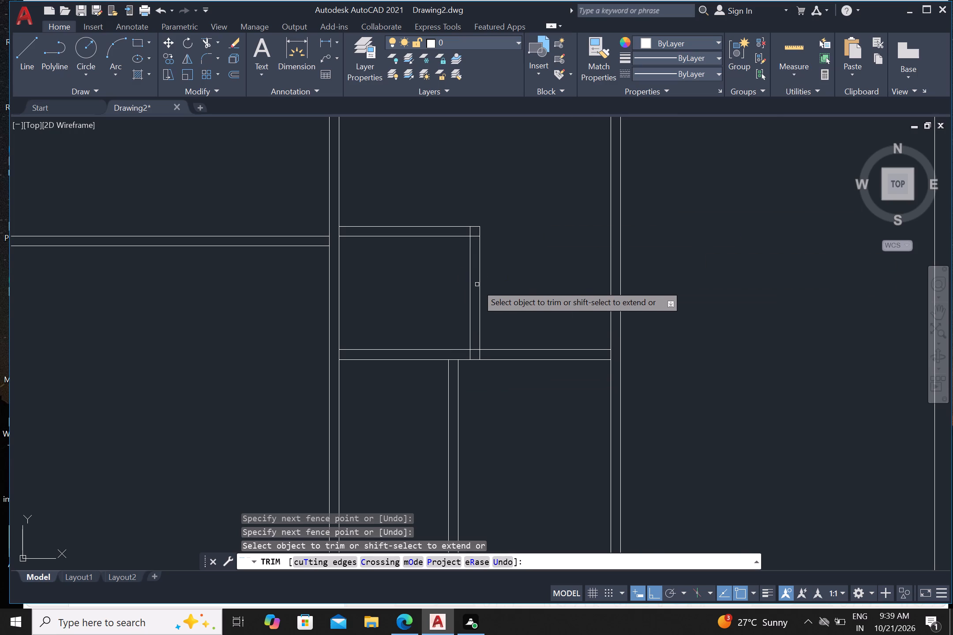
scroll(477, 284, "down", 2)
scroll(474, 272, "up", 2)
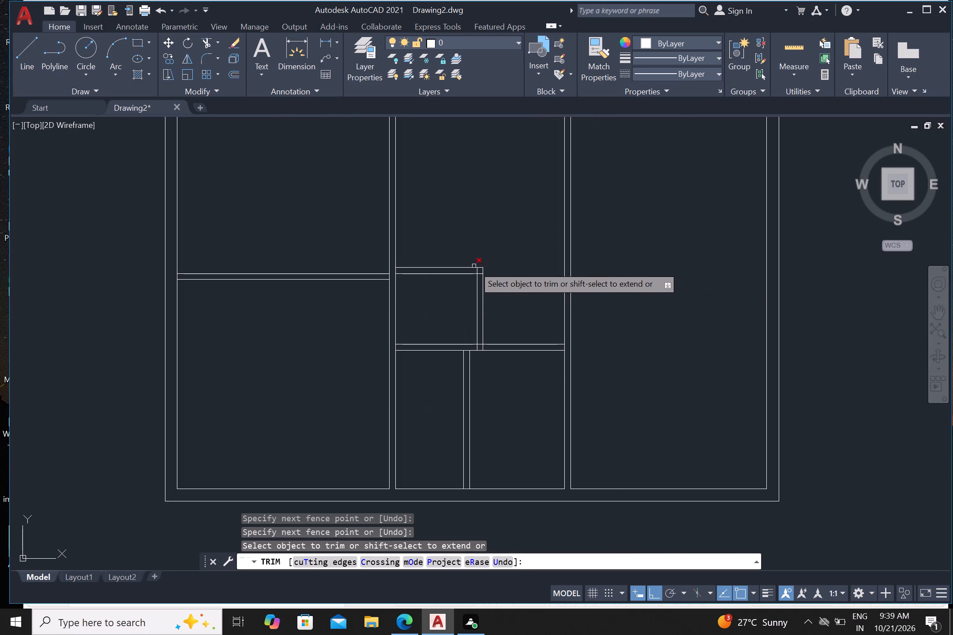
scroll(478, 270, "up", 2)
left_click(472, 272)
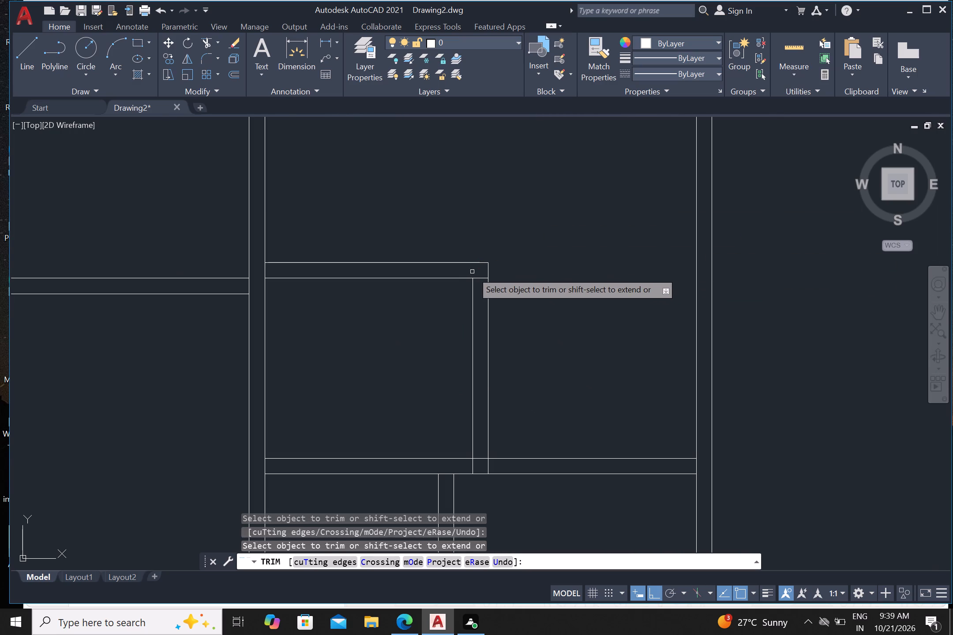
left_click(480, 276)
left_click(480, 288)
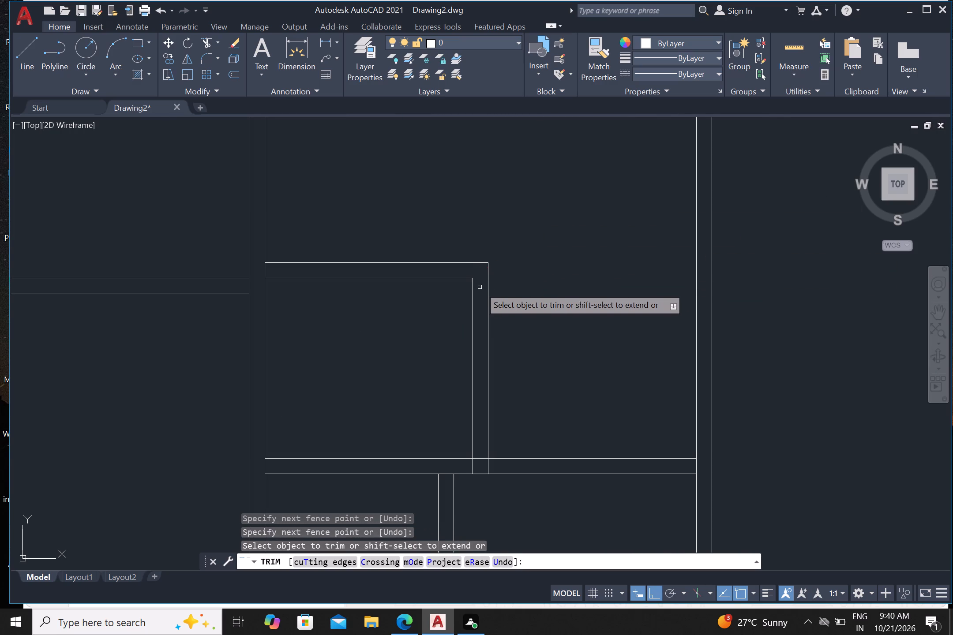
Trim the small room's vertical partition lines within the lower horizontal partition and open the junction between them.
scroll(480, 287, "down", 2)
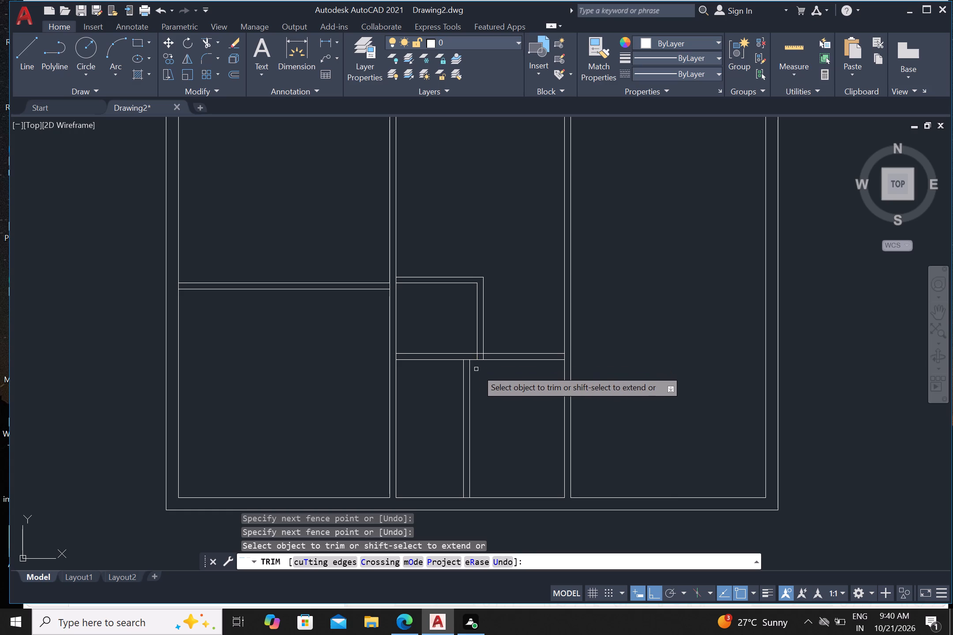
scroll(467, 354, "up", 4)
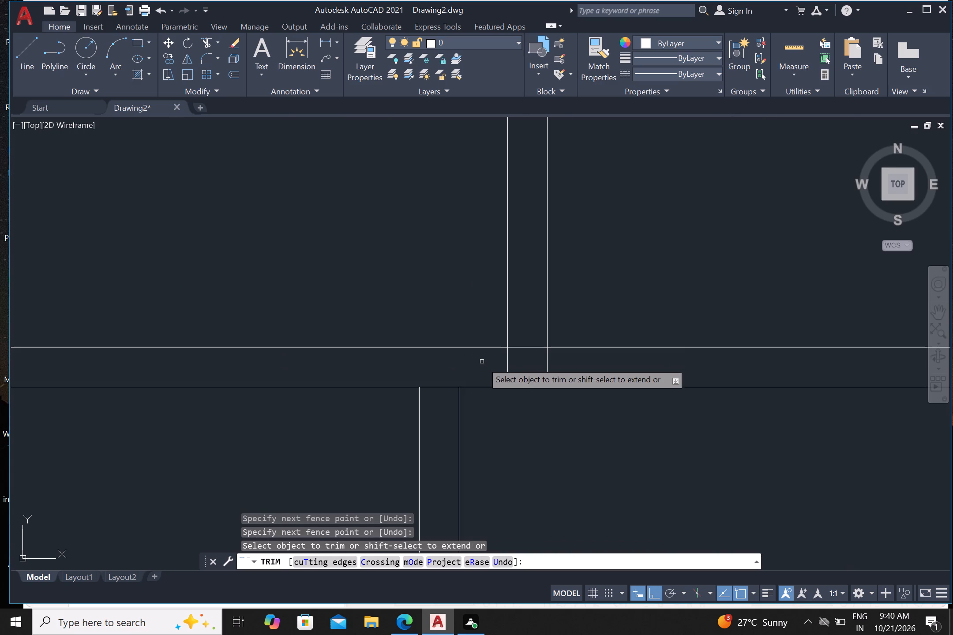
left_click(482, 362)
left_click(547, 364)
left_click(552, 366)
left_click(532, 361)
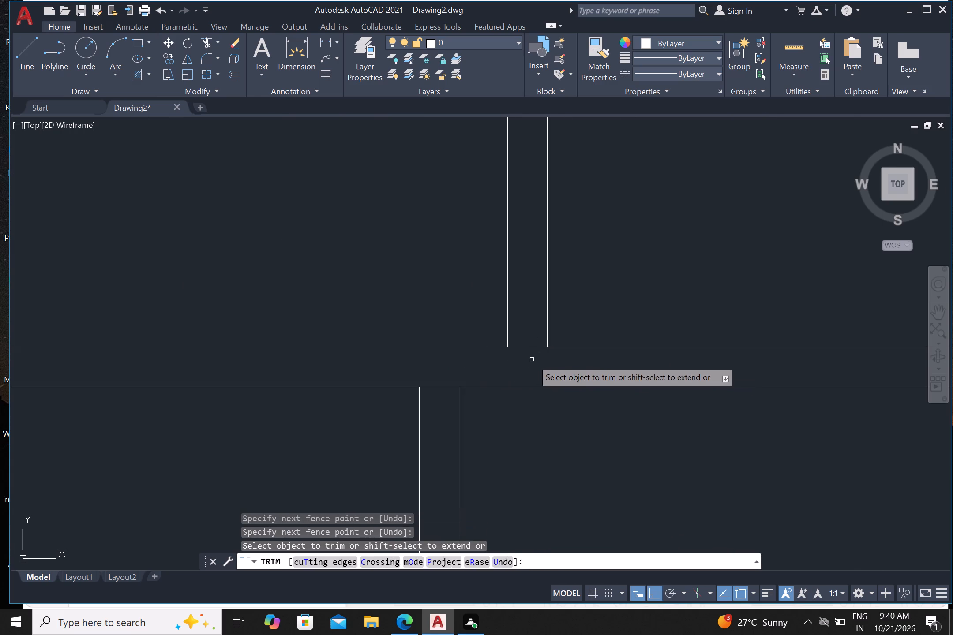
left_click(530, 358)
left_click(529, 341)
Trim the lower horizontal partition's bottom line between the two lines of the vertical partition below to open their junction.
scroll(526, 344, "down", 2)
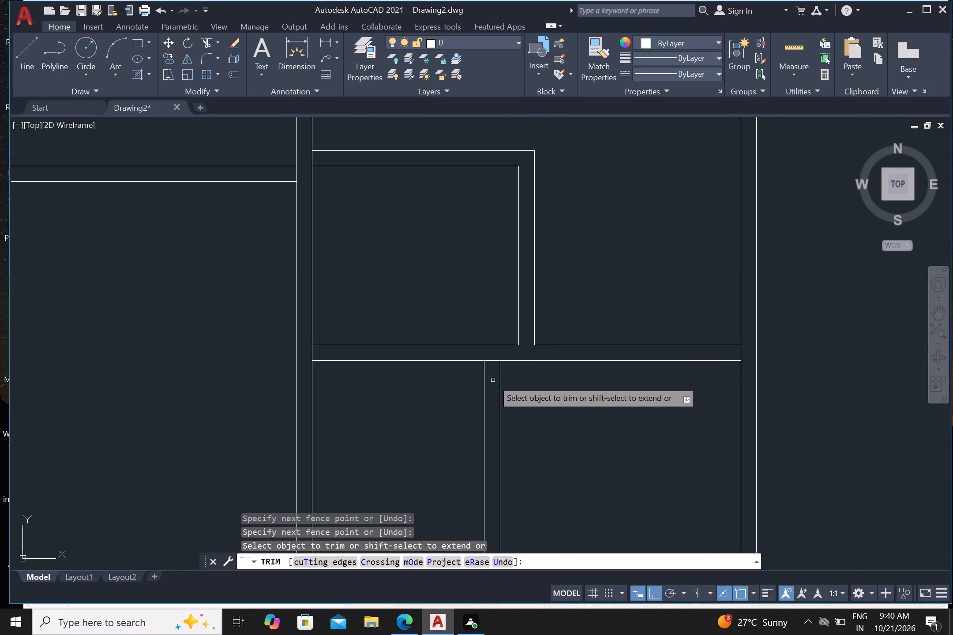
scroll(492, 379, "up", 3)
left_click(499, 341)
left_click(500, 296)
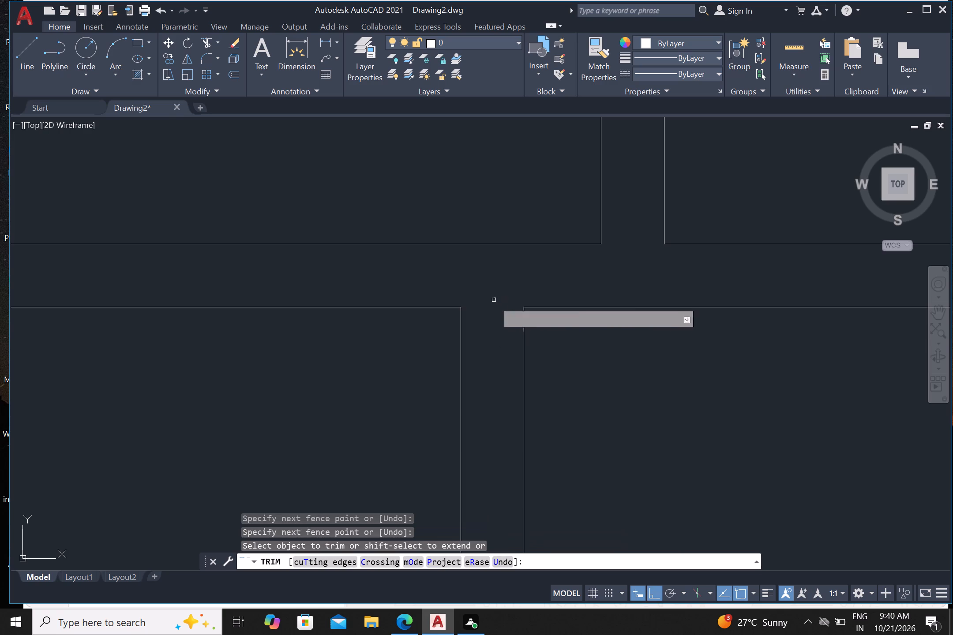
Trim the left interior vertical partition's right-hand line between the lower horizontal partition's two lines to open their junction.
scroll(493, 306, "down", 3)
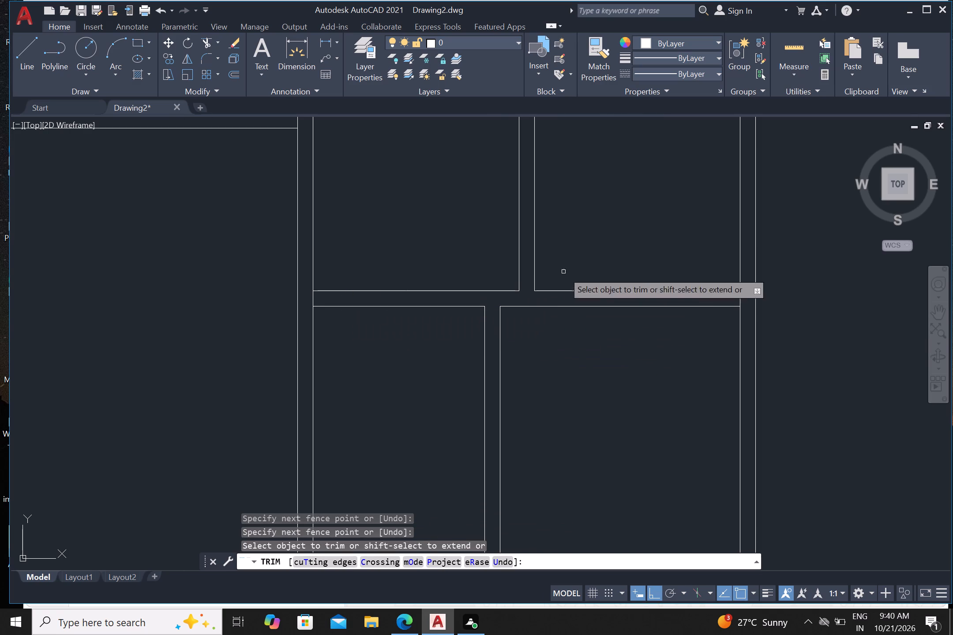
scroll(323, 298, "up", 2)
left_click(289, 303)
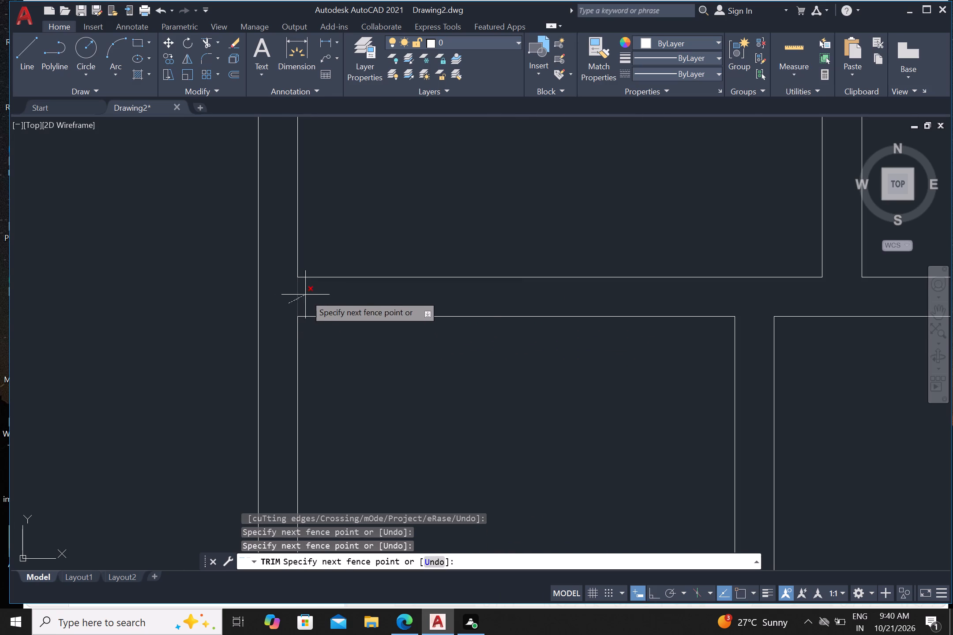
left_click(305, 295)
scroll(308, 300, "down", 5)
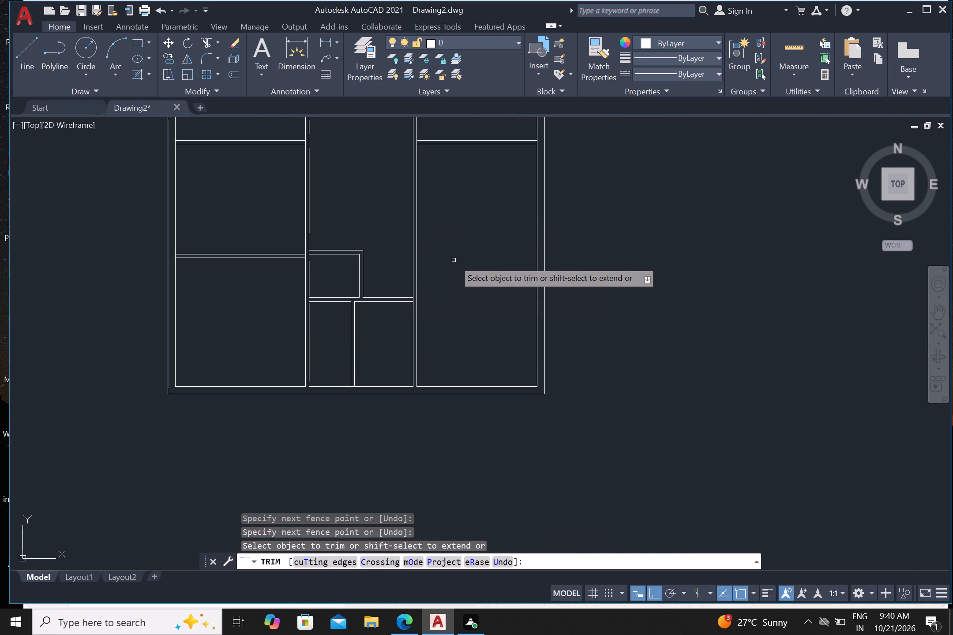
middle_click_drag(454, 267, 501, 373)
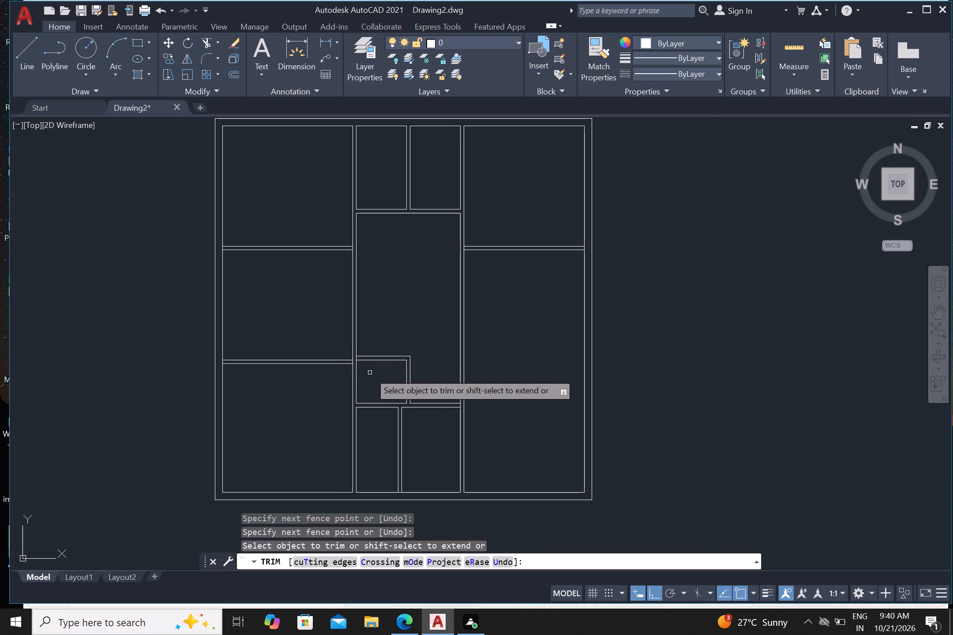
scroll(370, 371, "up", 2)
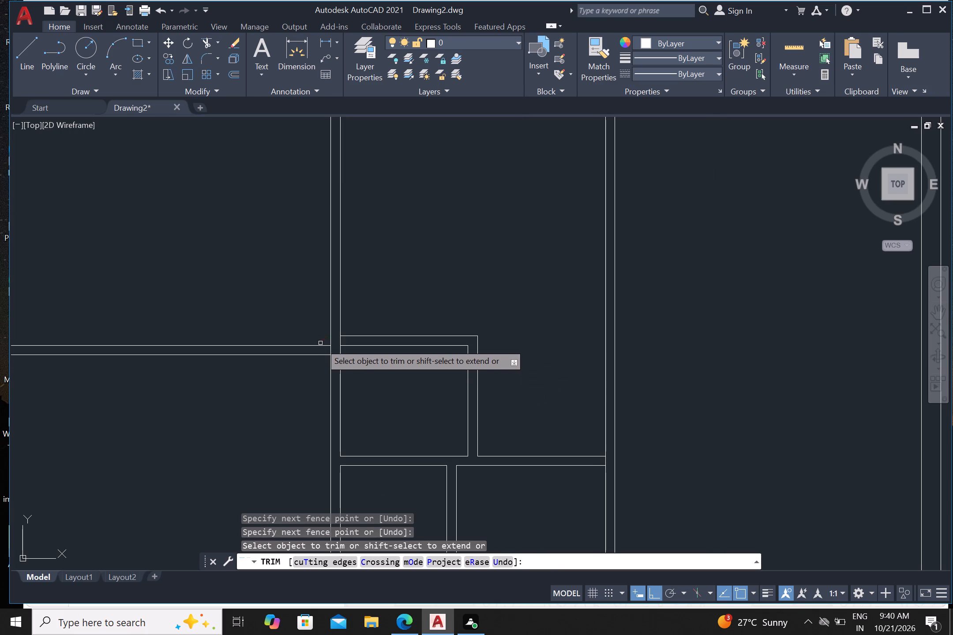
key("Escape")
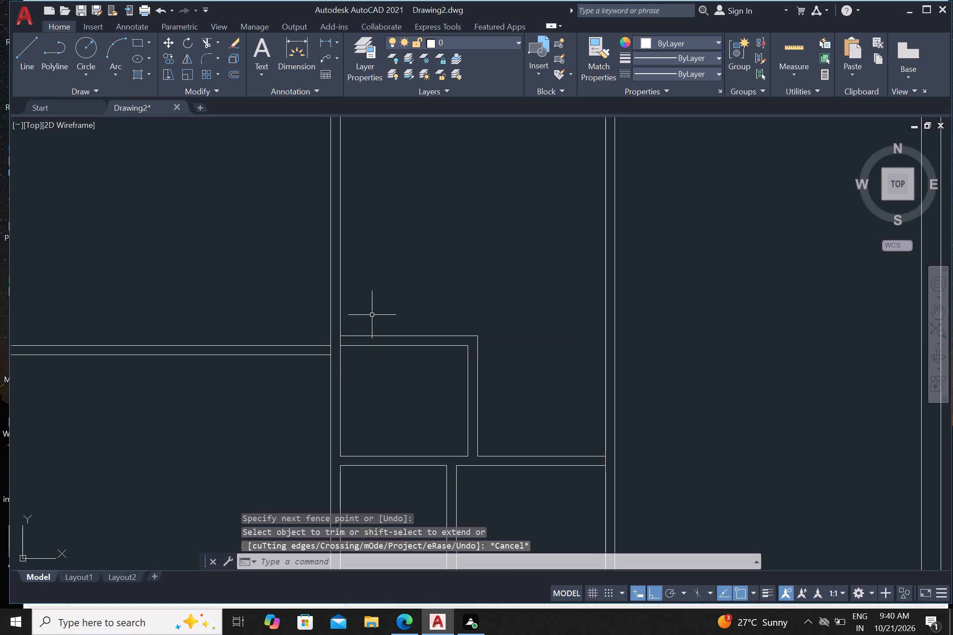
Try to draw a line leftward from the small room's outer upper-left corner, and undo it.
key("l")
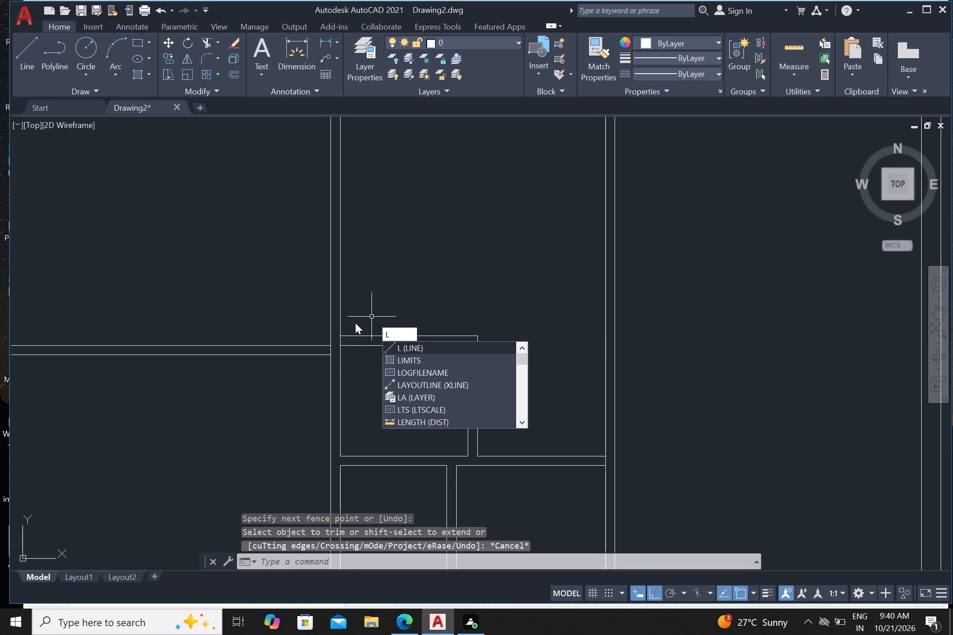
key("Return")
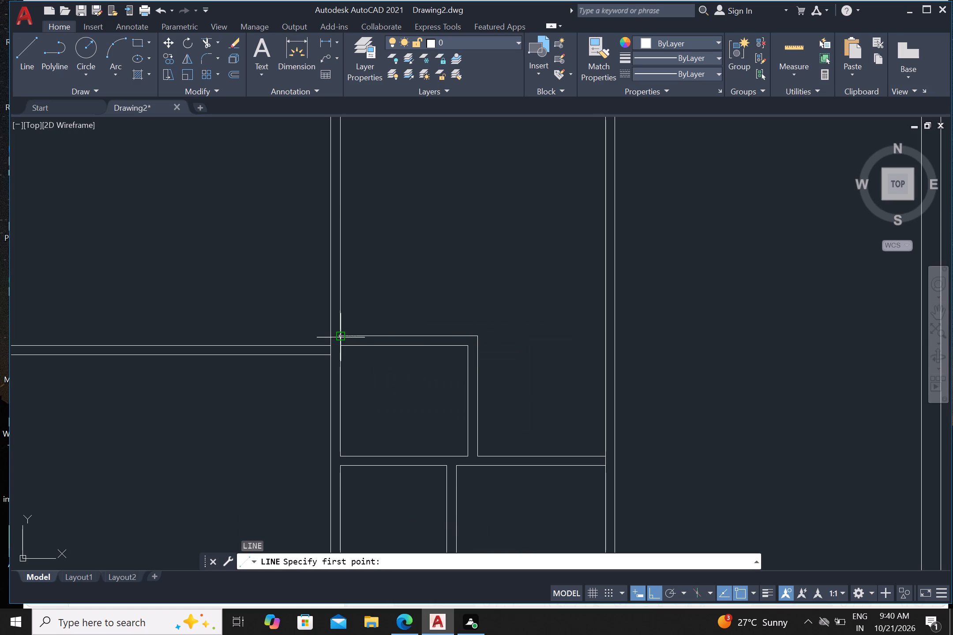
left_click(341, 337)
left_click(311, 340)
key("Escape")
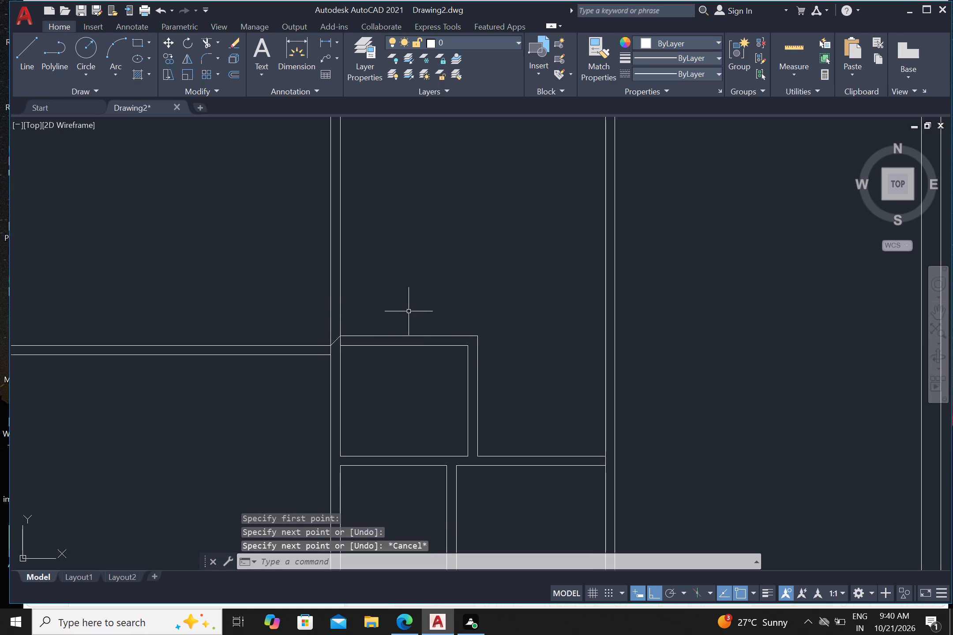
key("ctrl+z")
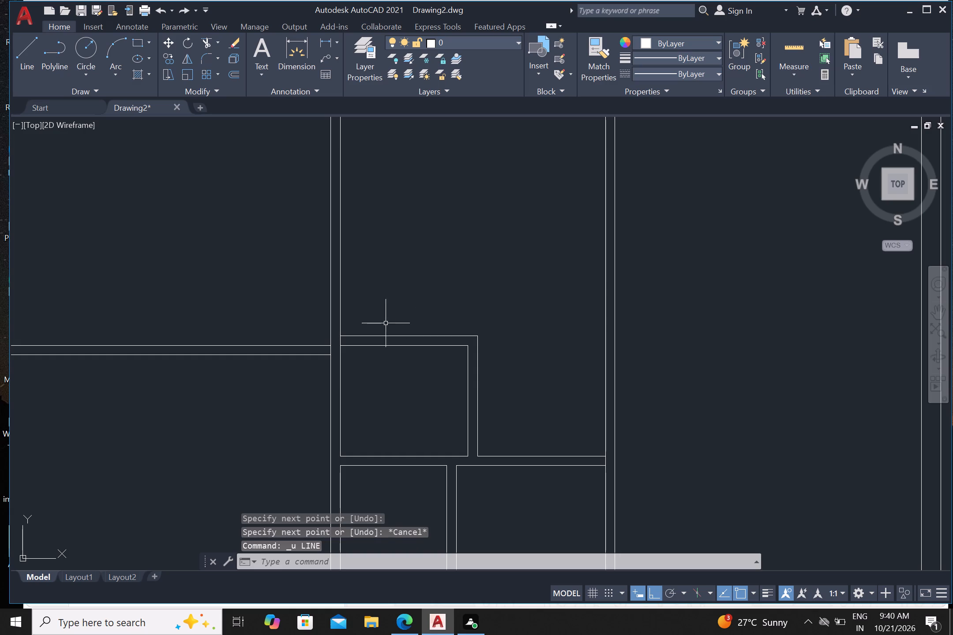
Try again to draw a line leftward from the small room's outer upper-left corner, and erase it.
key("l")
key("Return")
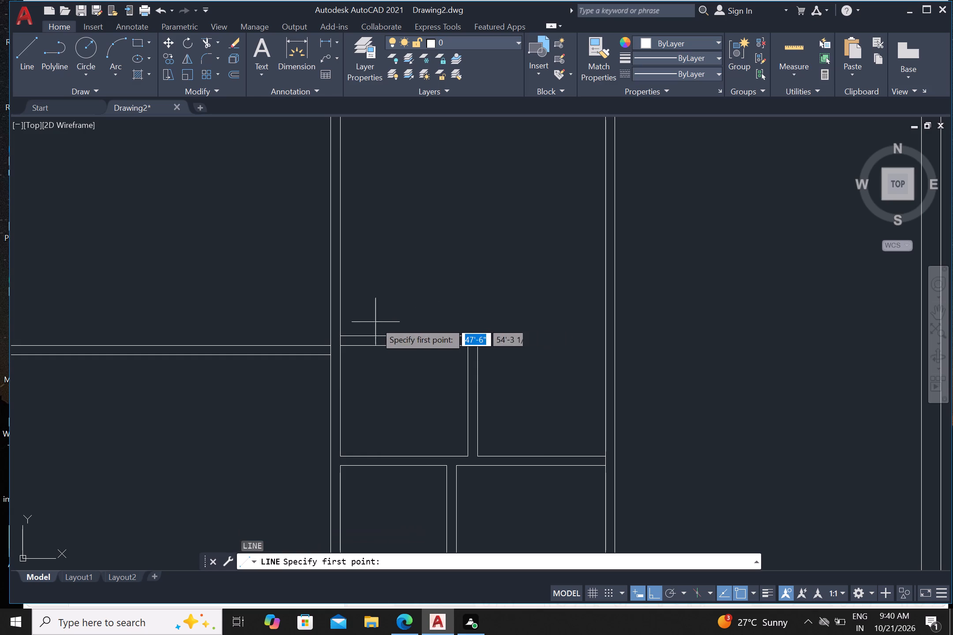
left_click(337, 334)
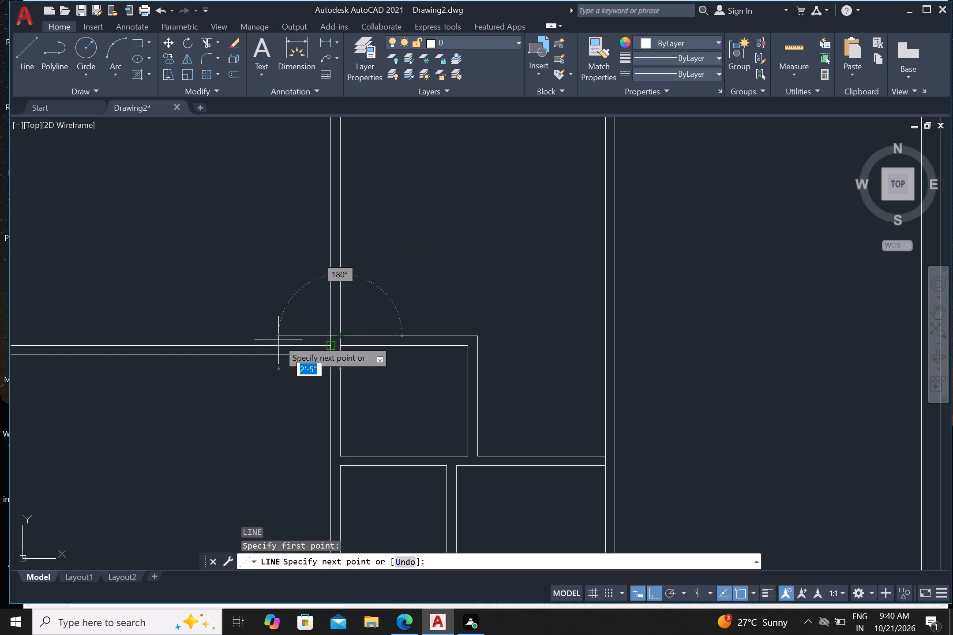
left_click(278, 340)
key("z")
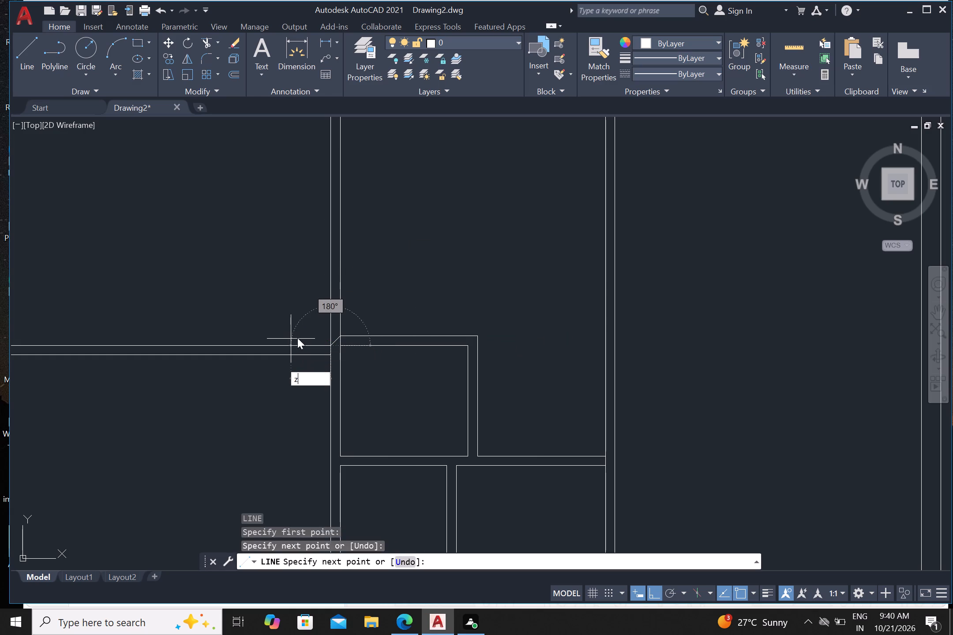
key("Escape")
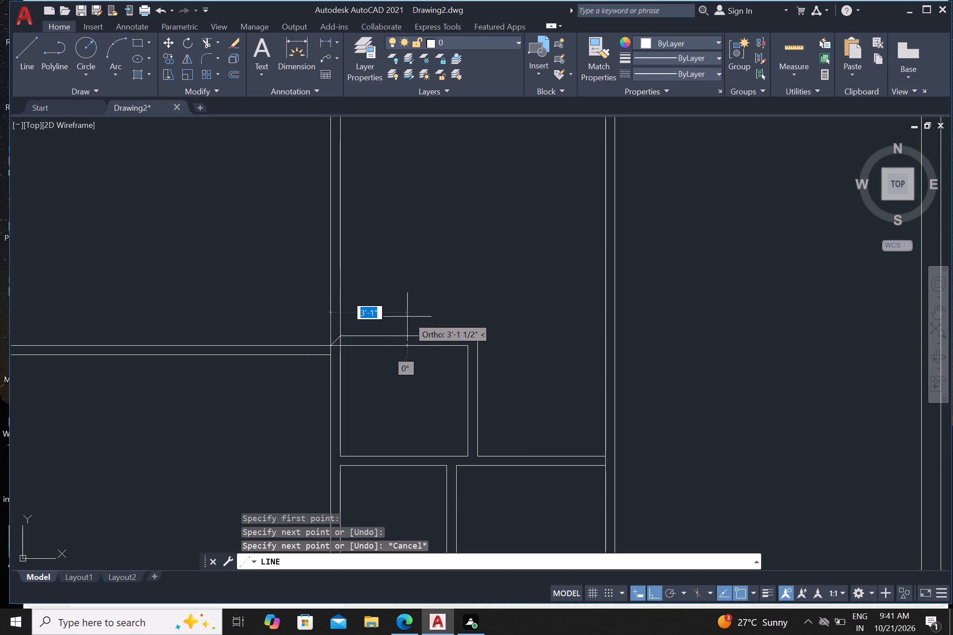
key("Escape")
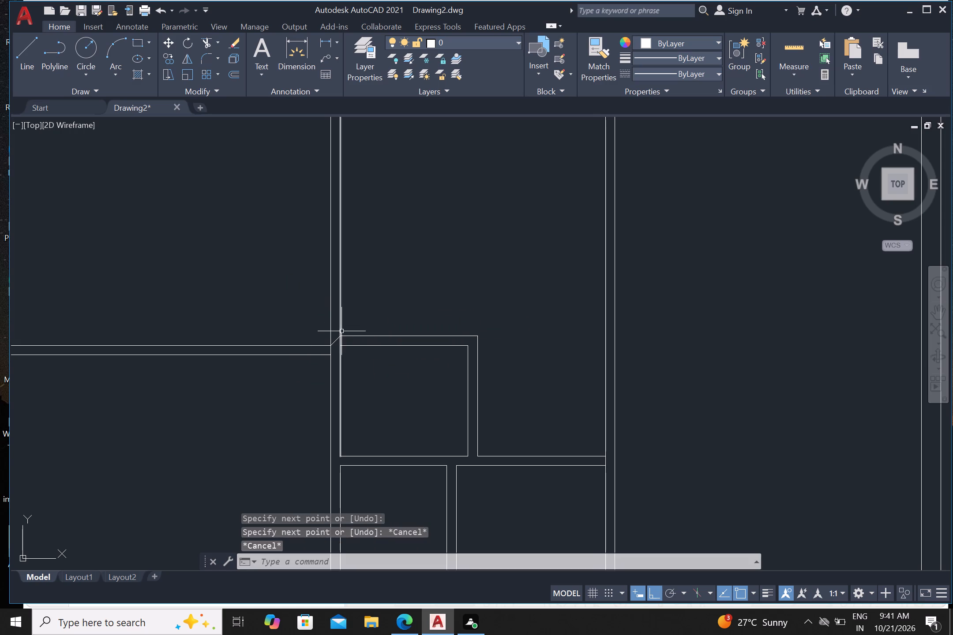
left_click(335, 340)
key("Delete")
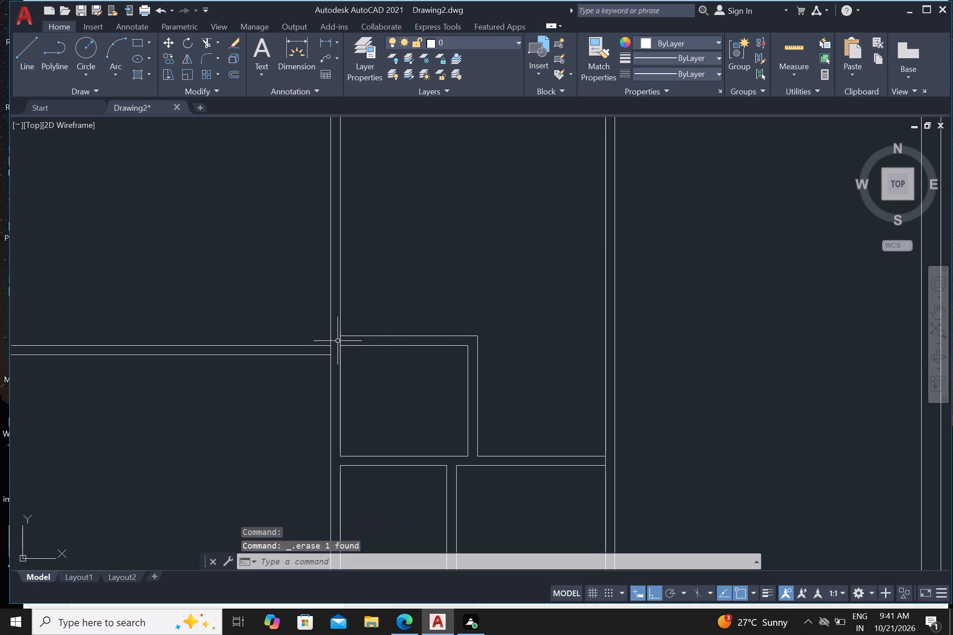
Draw a horizontal line about 3'-7 1/2" long leftward from the small room's outer upper-left corner, across the vertical partition.
key("l")
key("Return")
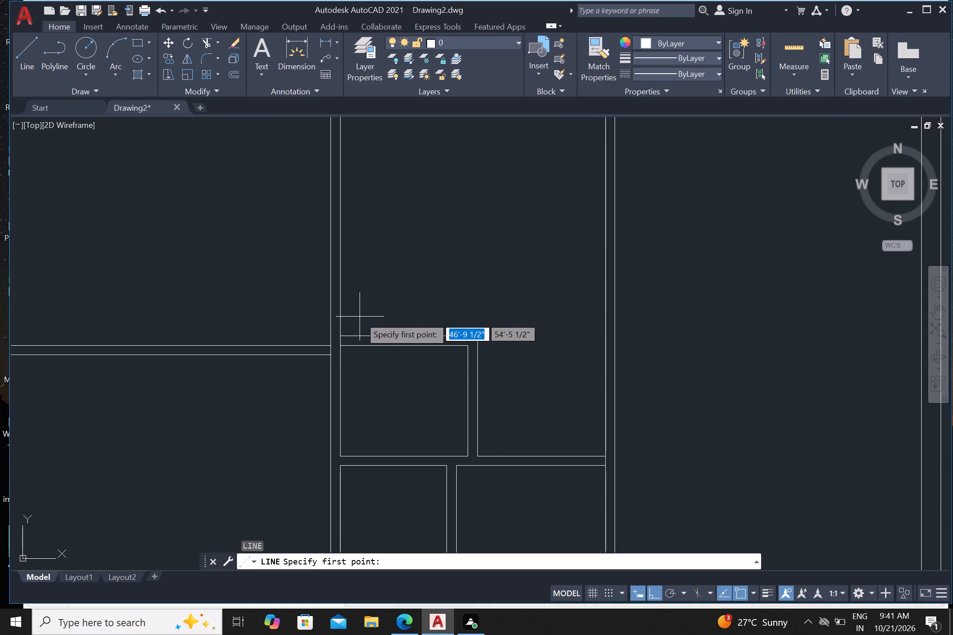
left_click(341, 336)
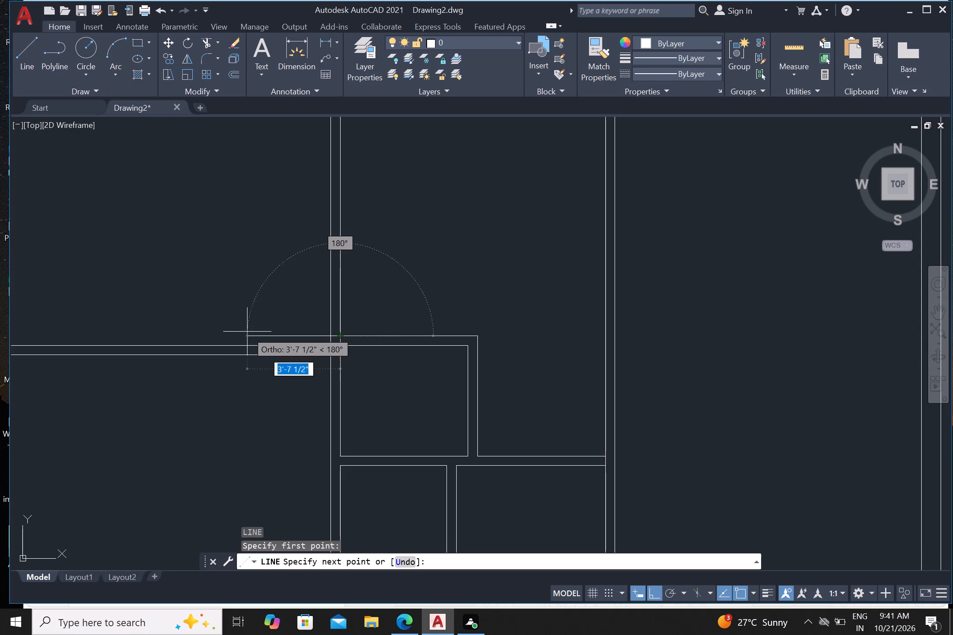
left_click(247, 332)
key("Return")
Draw a horizontal line about 4' long rightward from the end of the upper-left horizontal partition's bottom line, across the vertical partition.
scroll(410, 299, "down", 1)
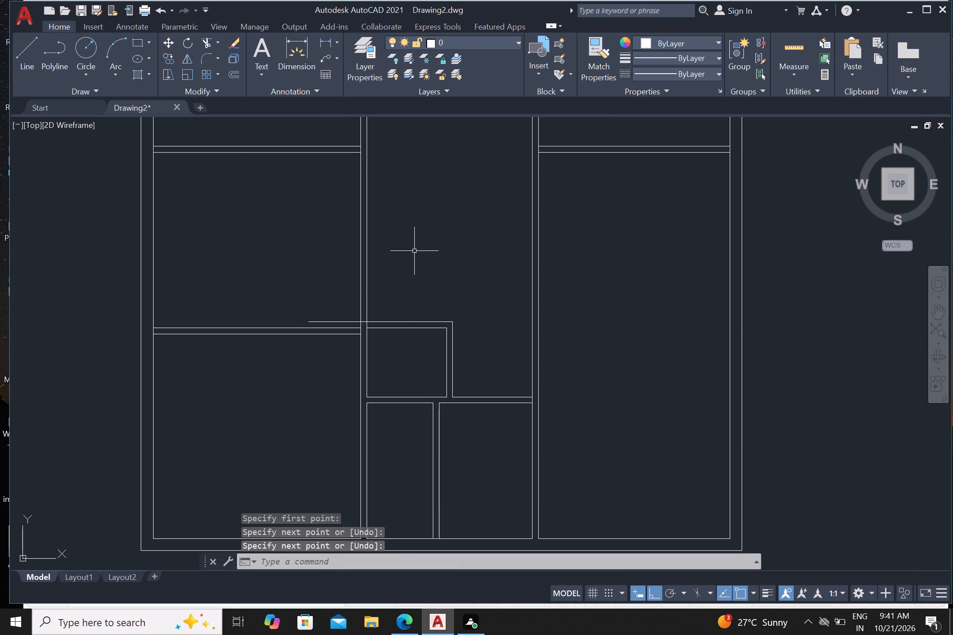
middle_click_drag(414, 257, 398, 295)
key("Escape")
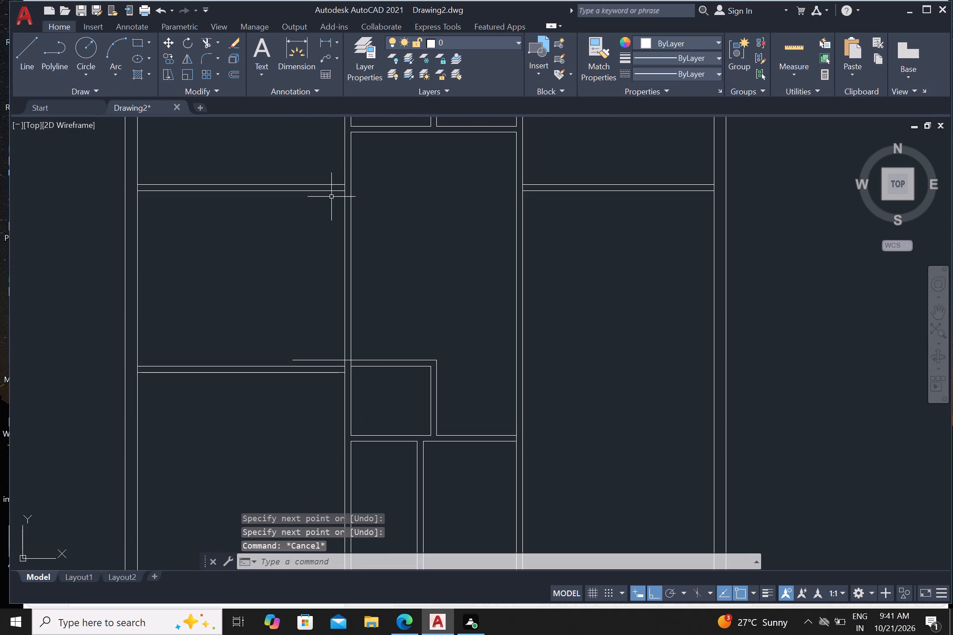
key("Return")
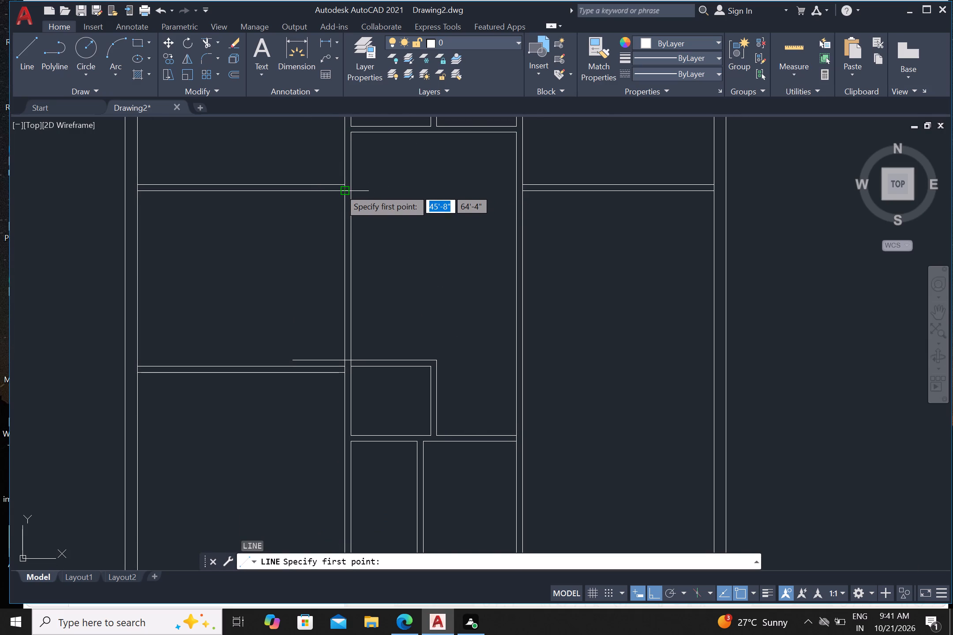
left_click(347, 192)
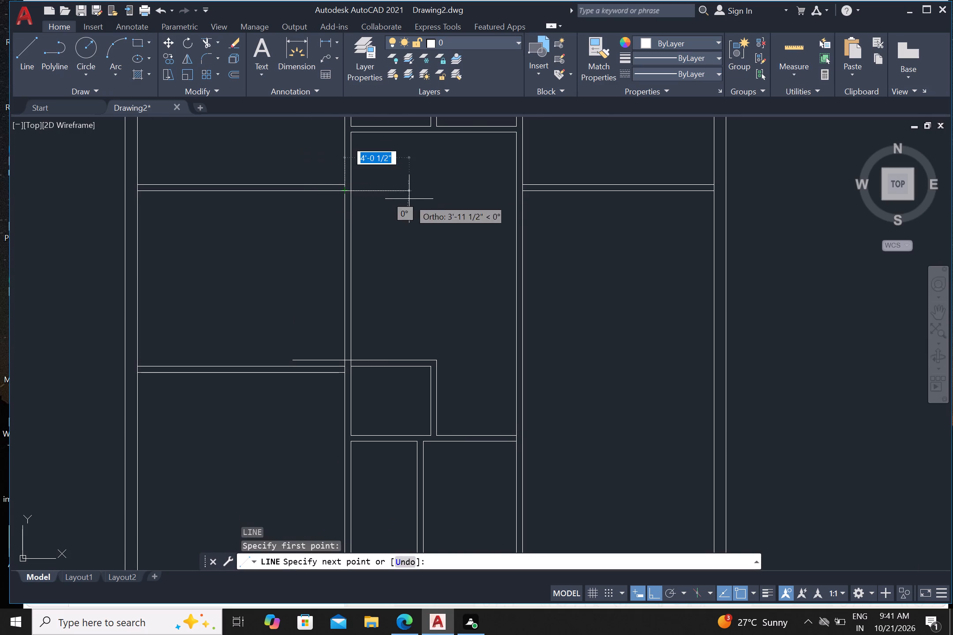
left_click(410, 199)
key("Return")
Trim both left interior vertical partition lines between the two new horizontal lines to open the space.
type("tr")
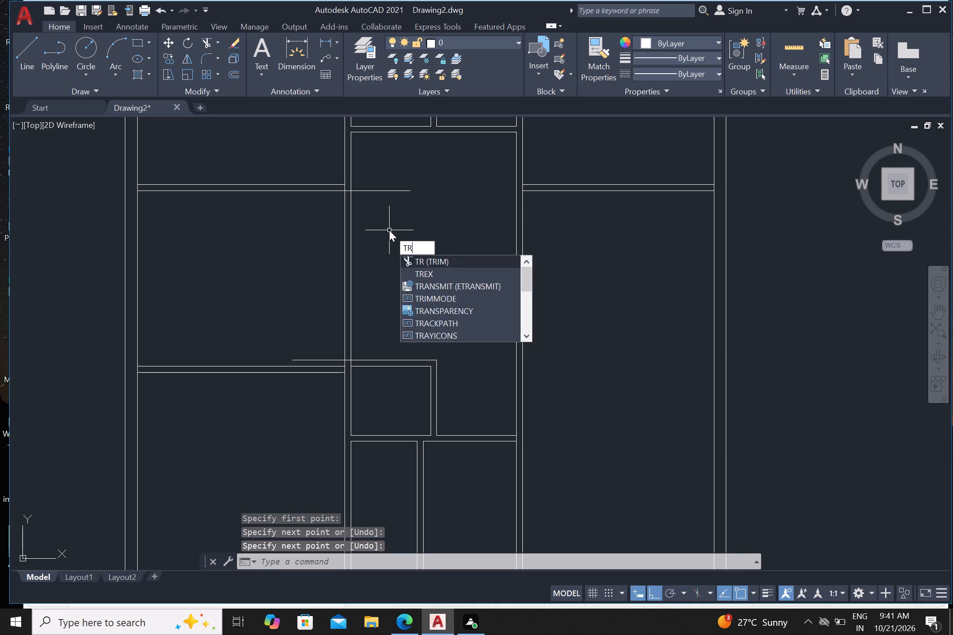
key("Return")
left_click(376, 223)
left_click(332, 232)
Trim the upper new line beyond the vertical partition and the overlapping line inside the upper-left room's partition corner.
left_click(389, 214)
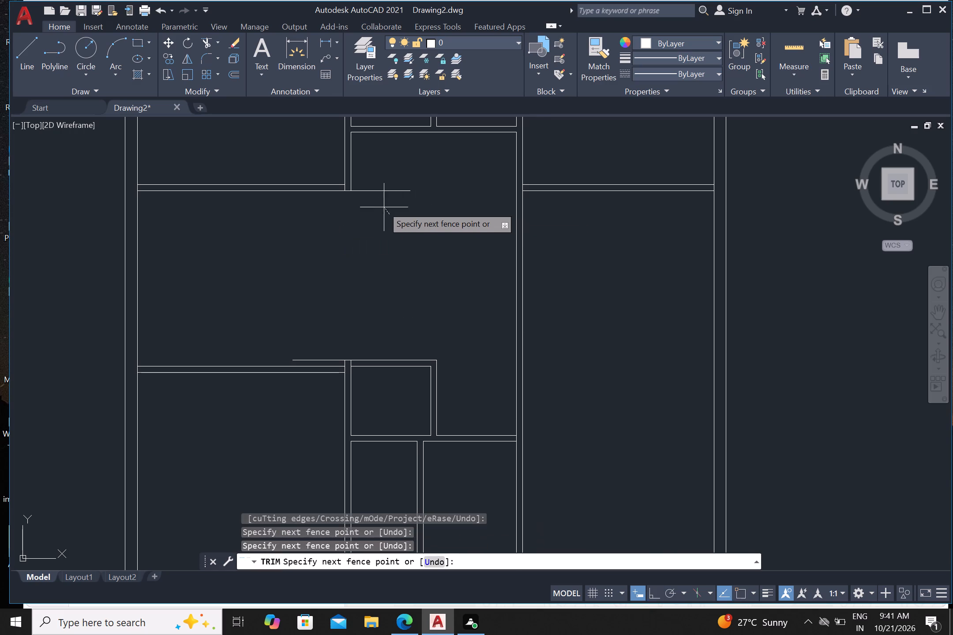
left_click_drag(383, 174, 382, 180)
scroll(341, 188, "up", 2)
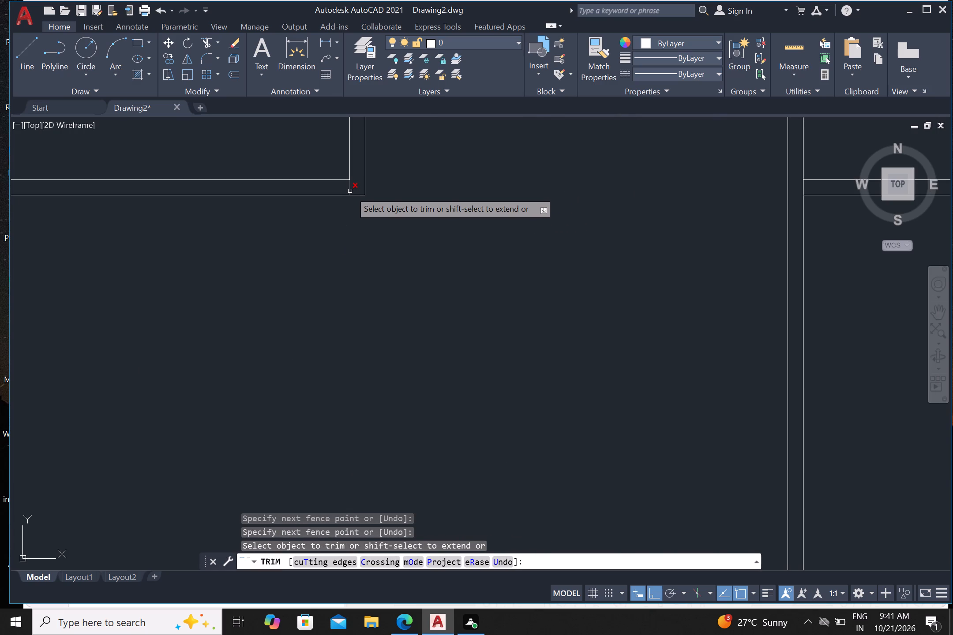
left_click(350, 191)
Trim the lower new line's left overhang and the vertical line pieces inside the junction at the small room's upper-left corner.
scroll(354, 187, "down", 3)
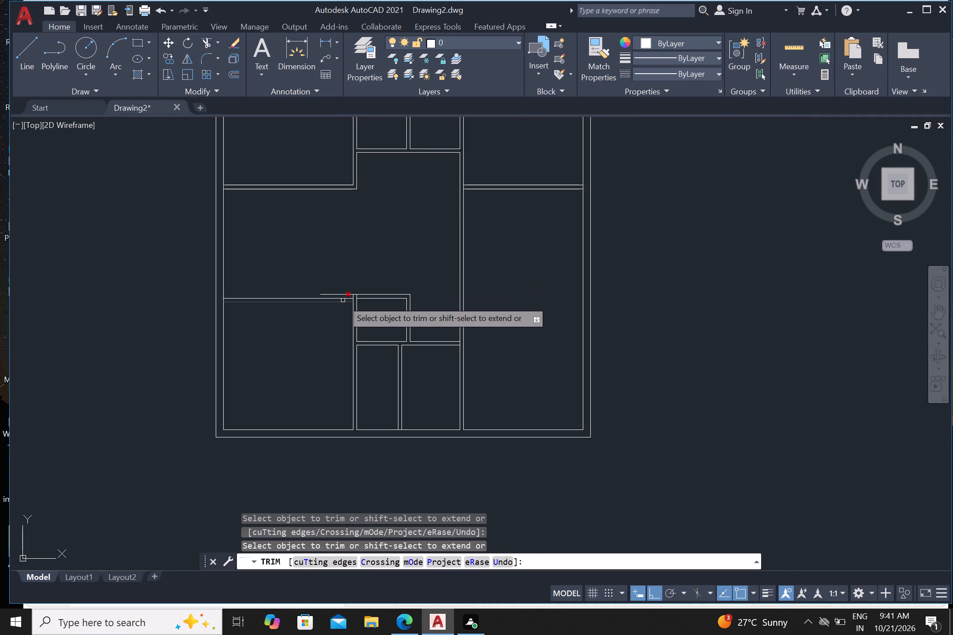
scroll(343, 300, "up", 3)
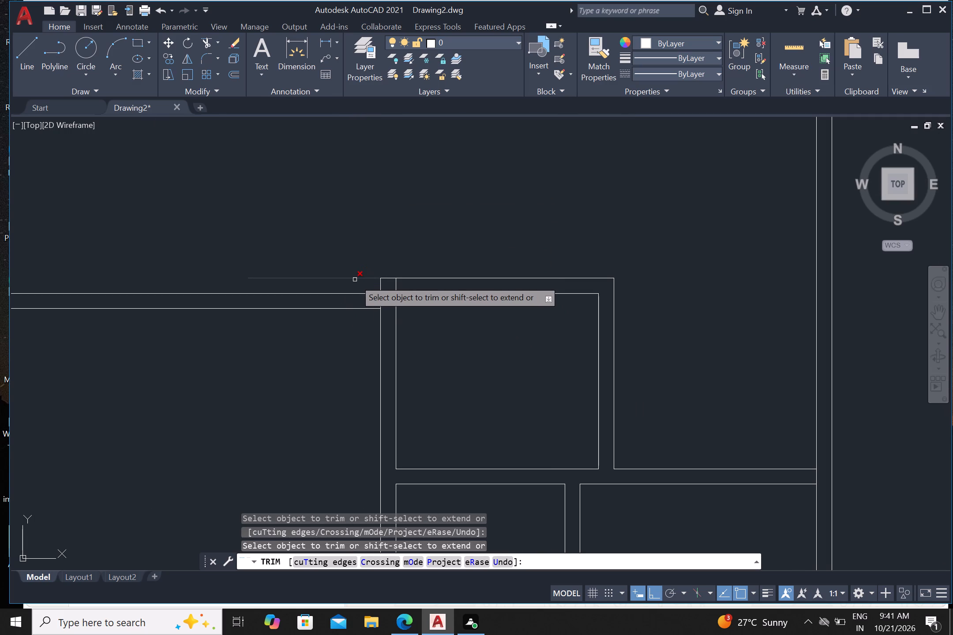
left_click(356, 277)
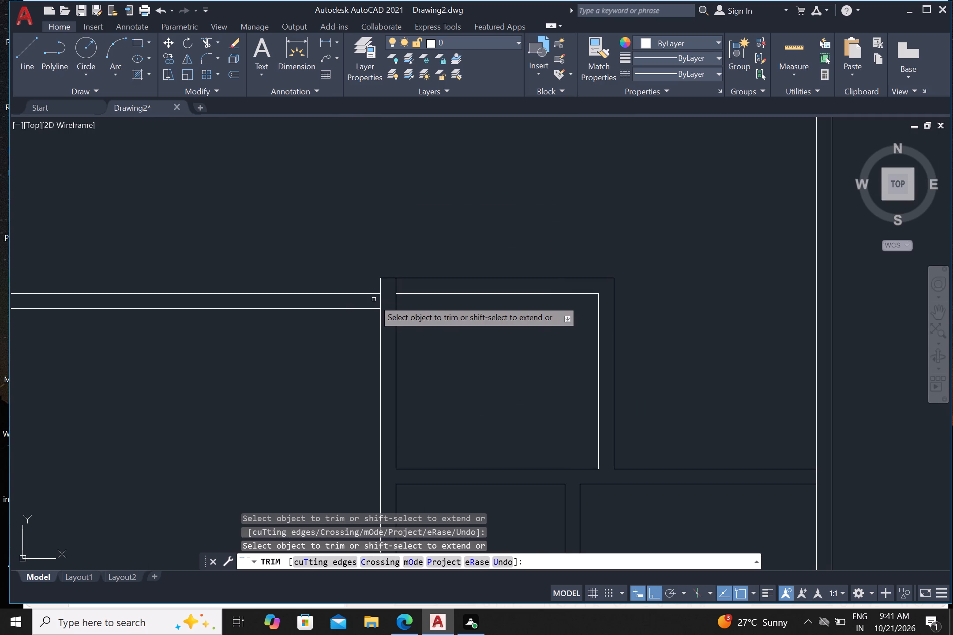
left_click(379, 303)
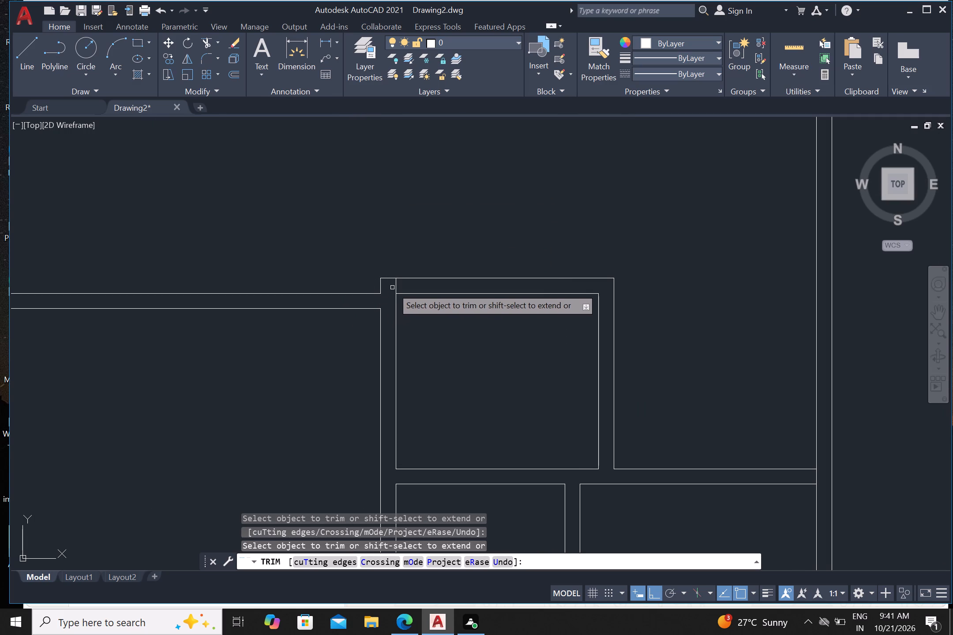
left_click(398, 284)
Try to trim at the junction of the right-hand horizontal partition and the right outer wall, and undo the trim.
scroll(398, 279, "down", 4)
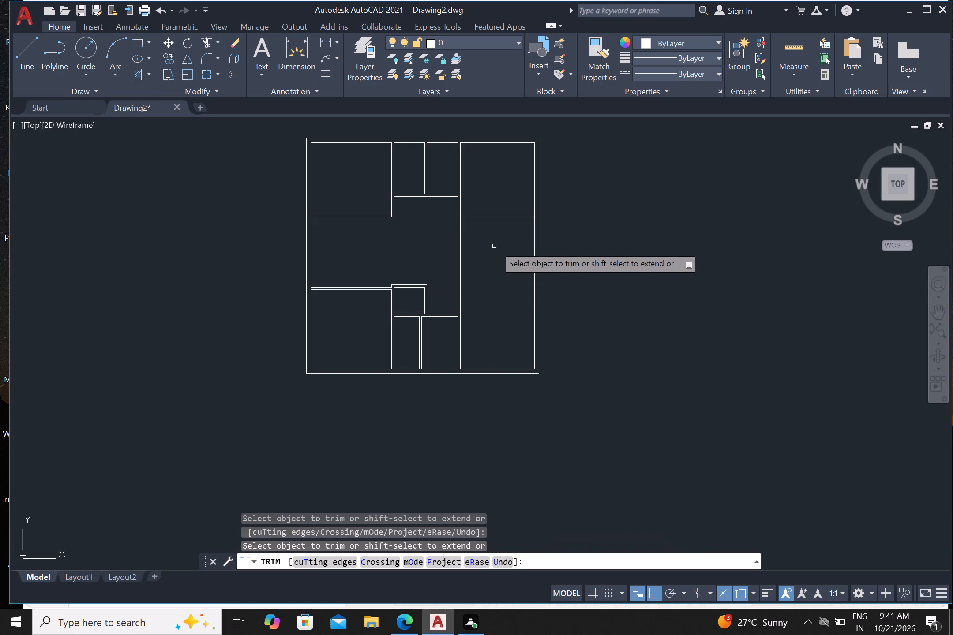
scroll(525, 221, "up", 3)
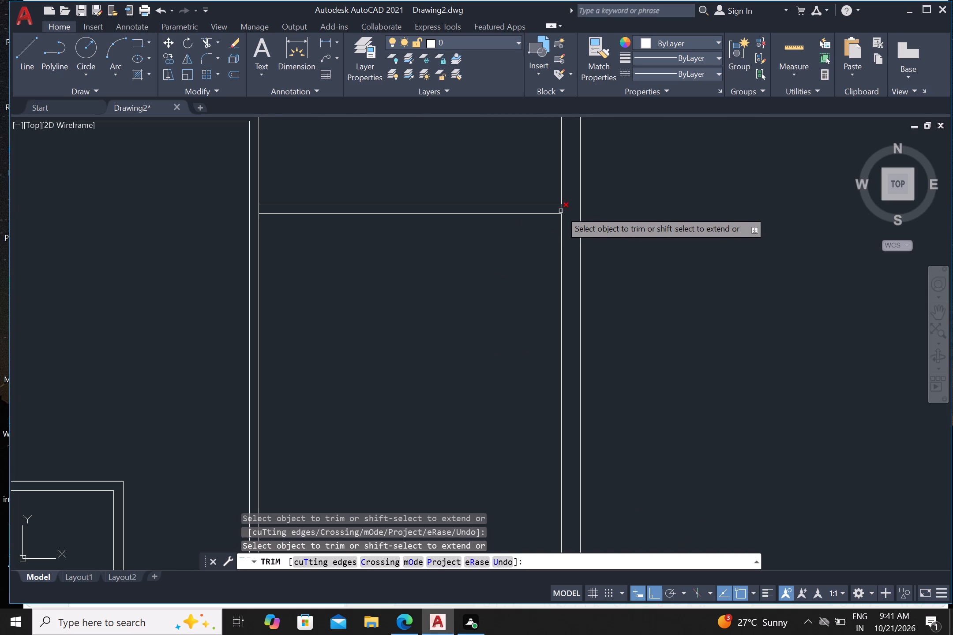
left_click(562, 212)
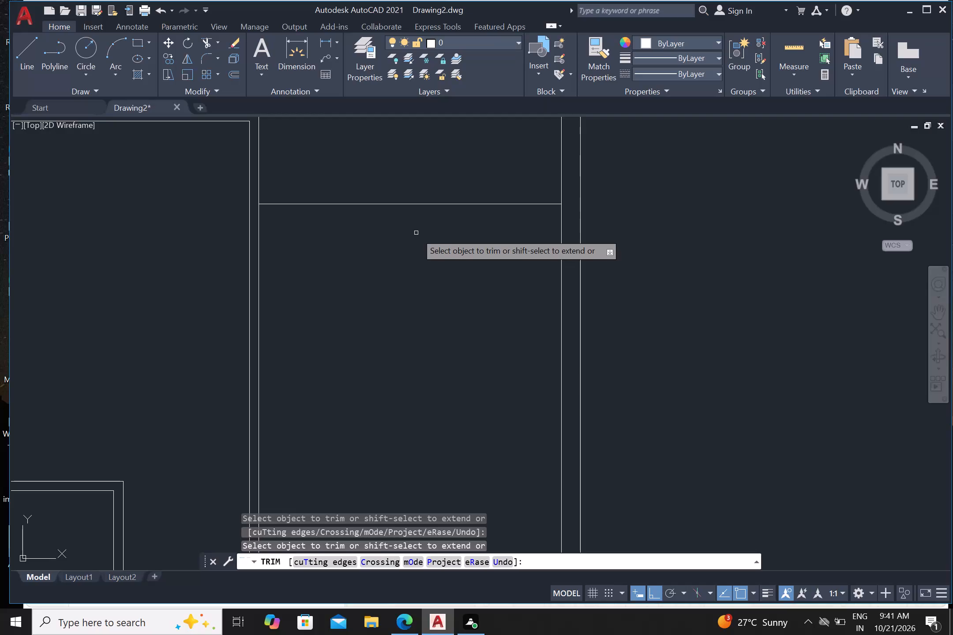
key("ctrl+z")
Trim the wall line pieces between the two lines of the upper-right room's horizontal partition, at the outer wall and the vertical partition.
scroll(447, 244, "down", 2)
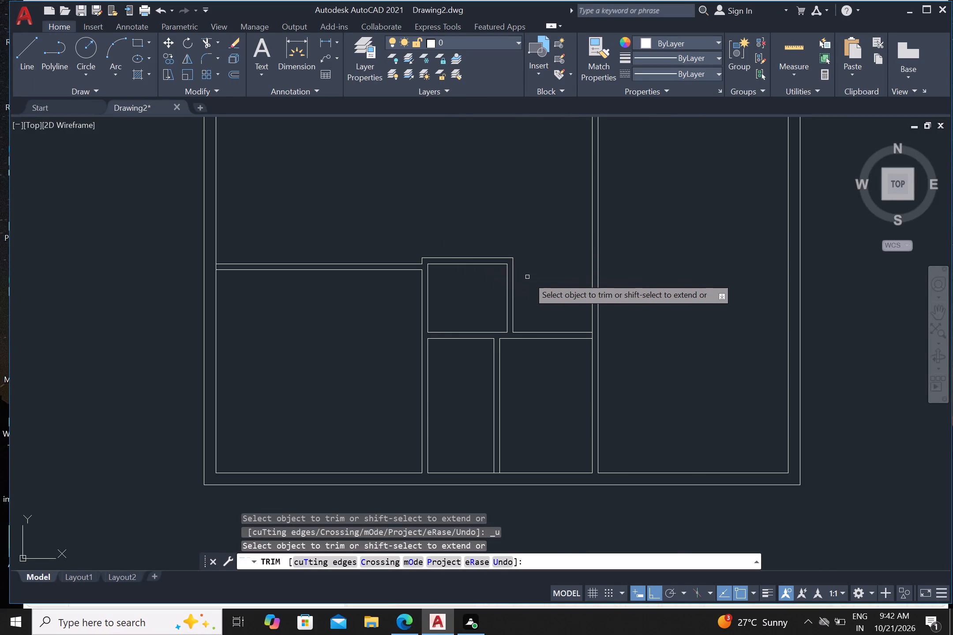
scroll(529, 278, "down", 2)
scroll(630, 214, "up", 3)
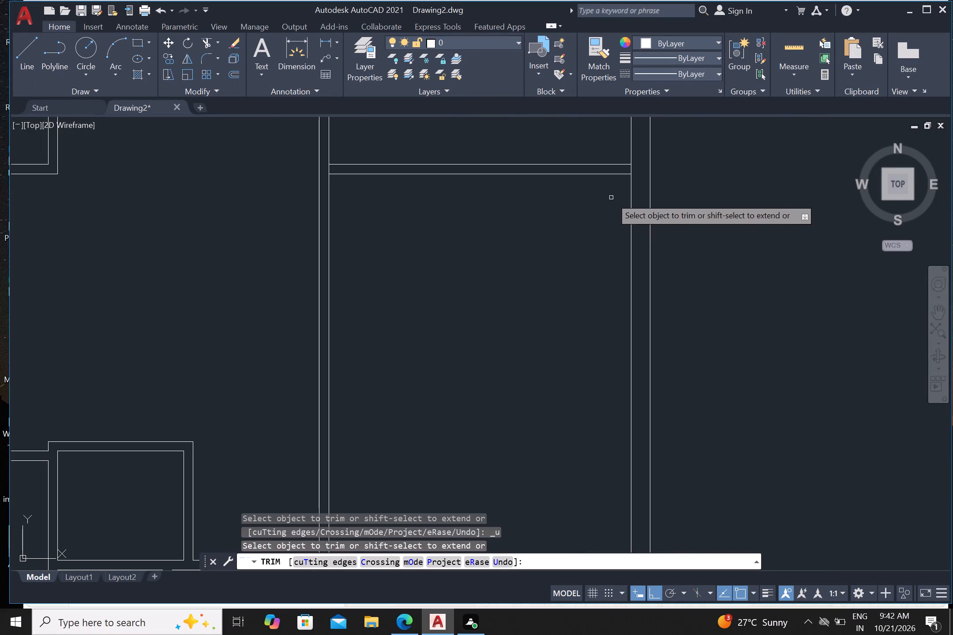
middle_click_drag(605, 218, 573, 296)
scroll(592, 255, "up", 3)
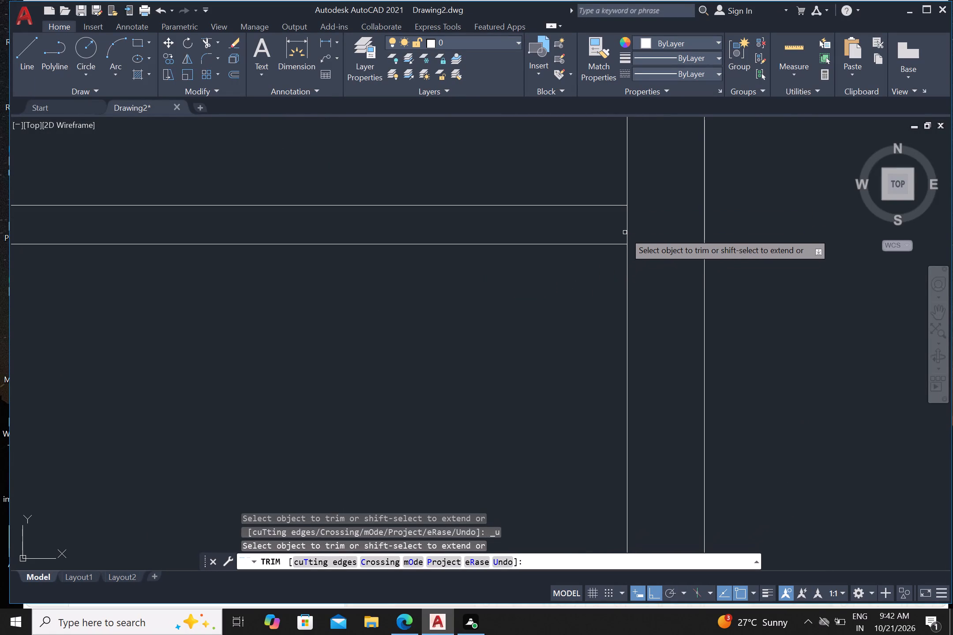
left_click(628, 226)
scroll(628, 226, "down", 4)
scroll(441, 223, "up", 1)
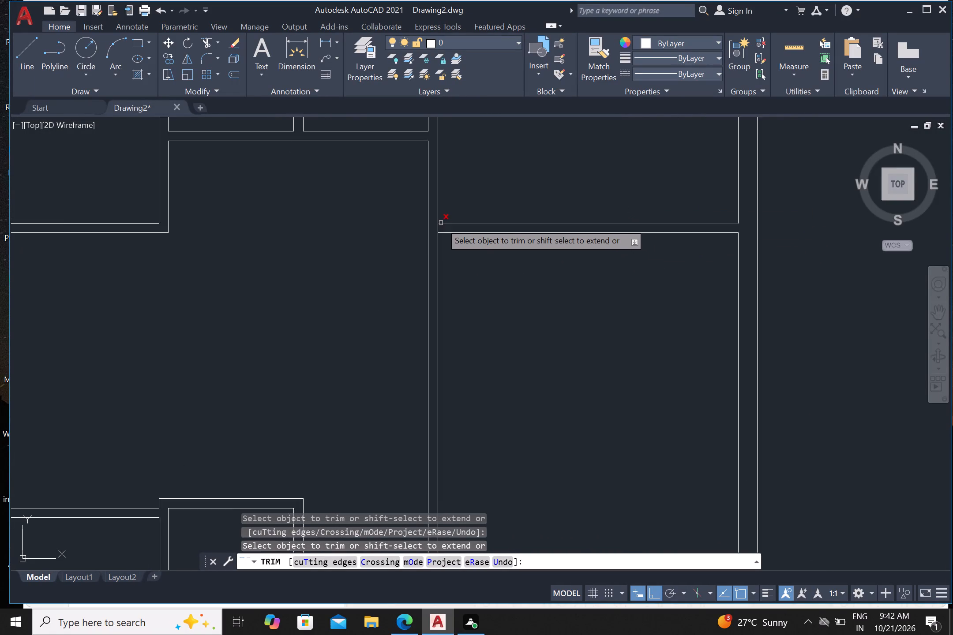
scroll(441, 223, "up", 1)
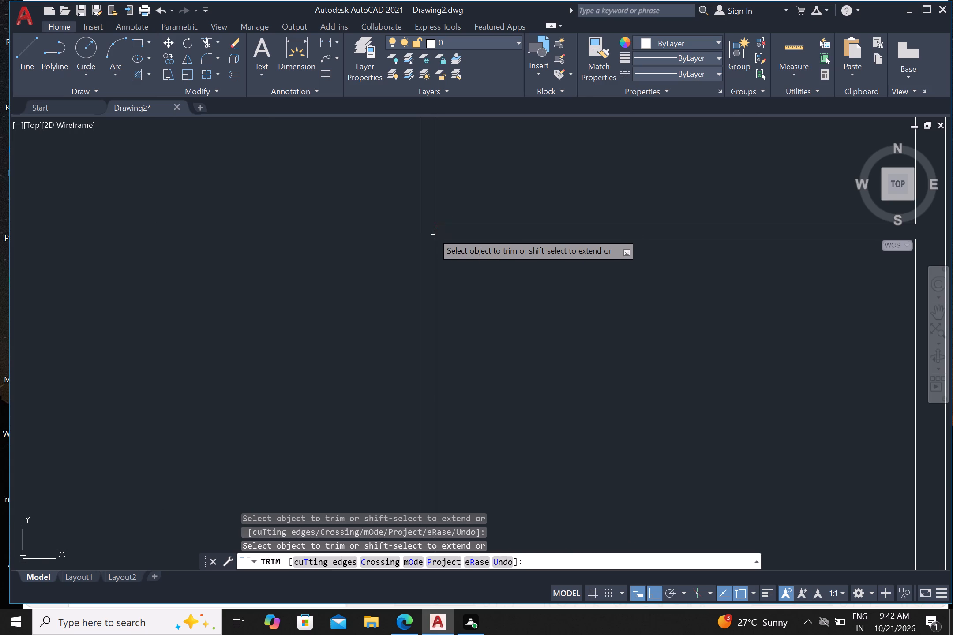
left_click(436, 232)
scroll(490, 263, "down", 4)
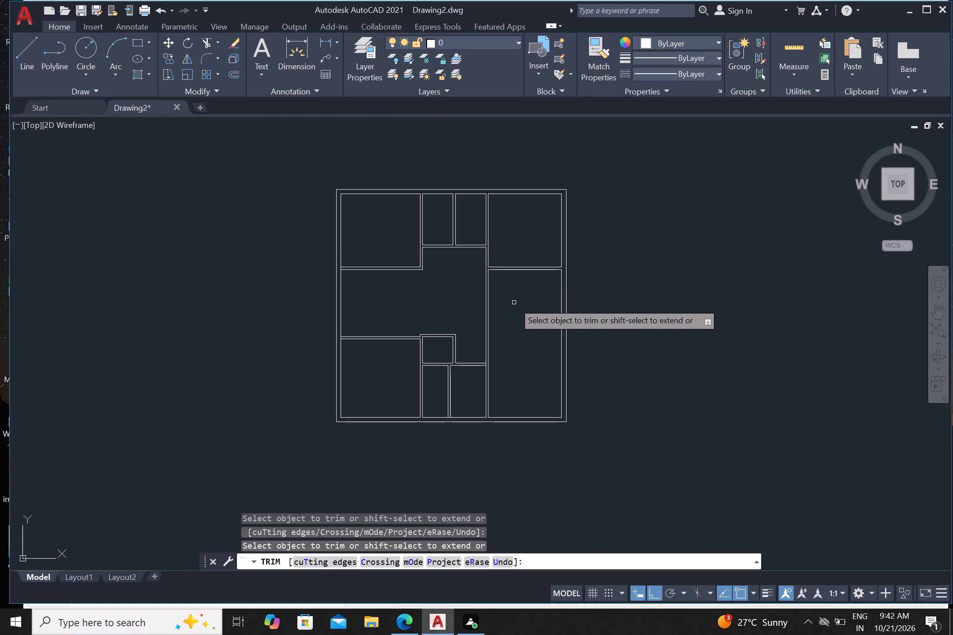
scroll(511, 299, "up", 1)
key("Escape")
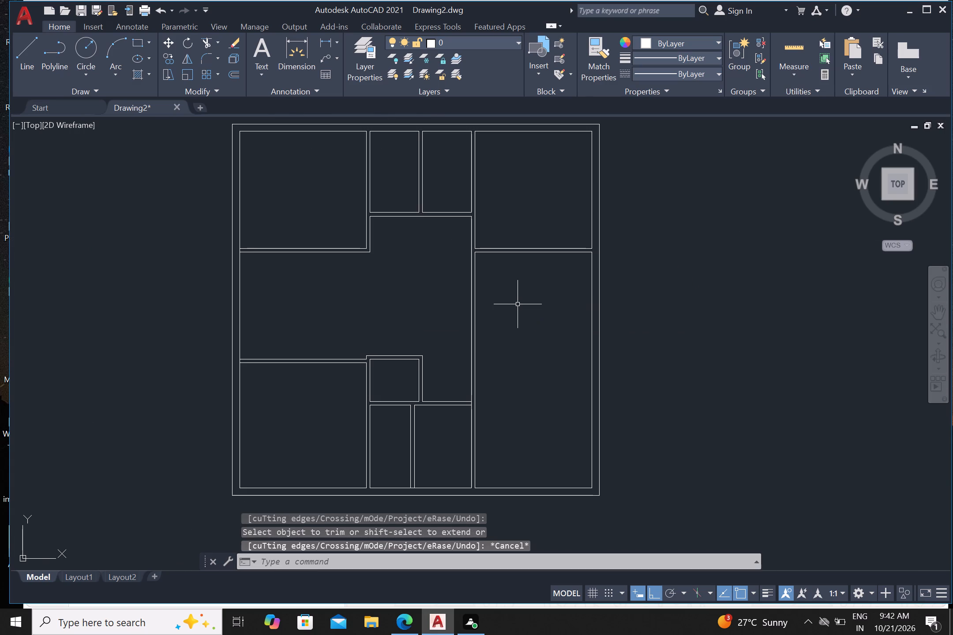
Offset the lower line of the upper-right room's partition 11' downward, and offset the new line 4.5" down to form a partition.
key("o")
key("Return")
type("11")
key("apostrophe")
key("Return")
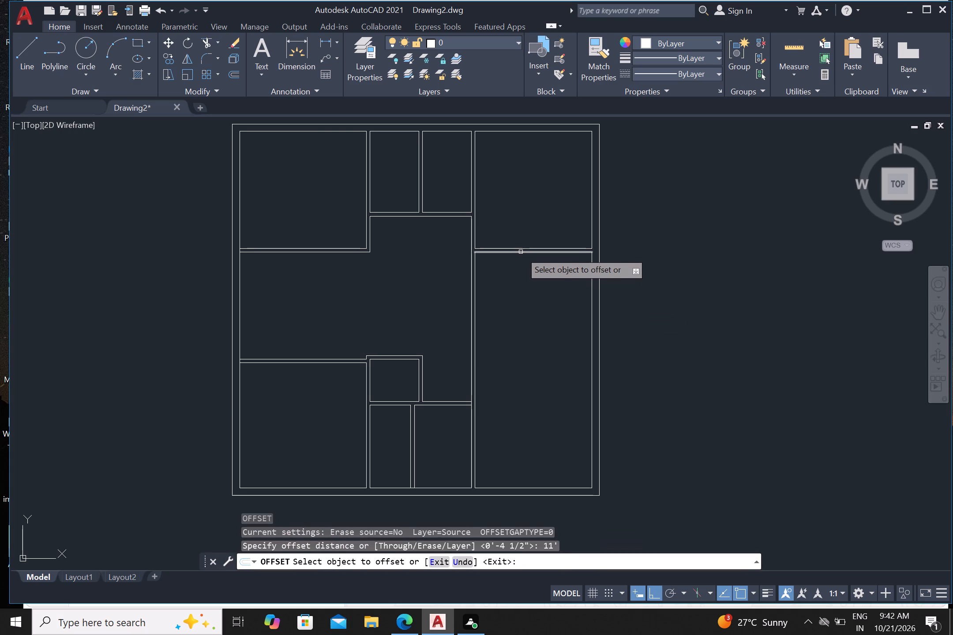
left_click(521, 253)
left_click_drag(535, 297, 537, 312)
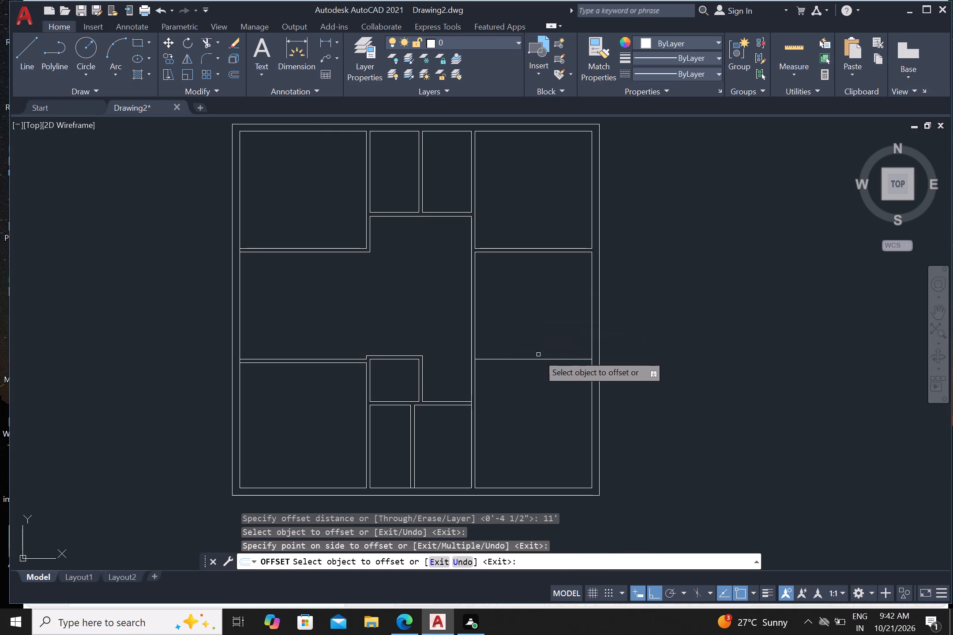
left_click_drag(538, 360, 536, 364)
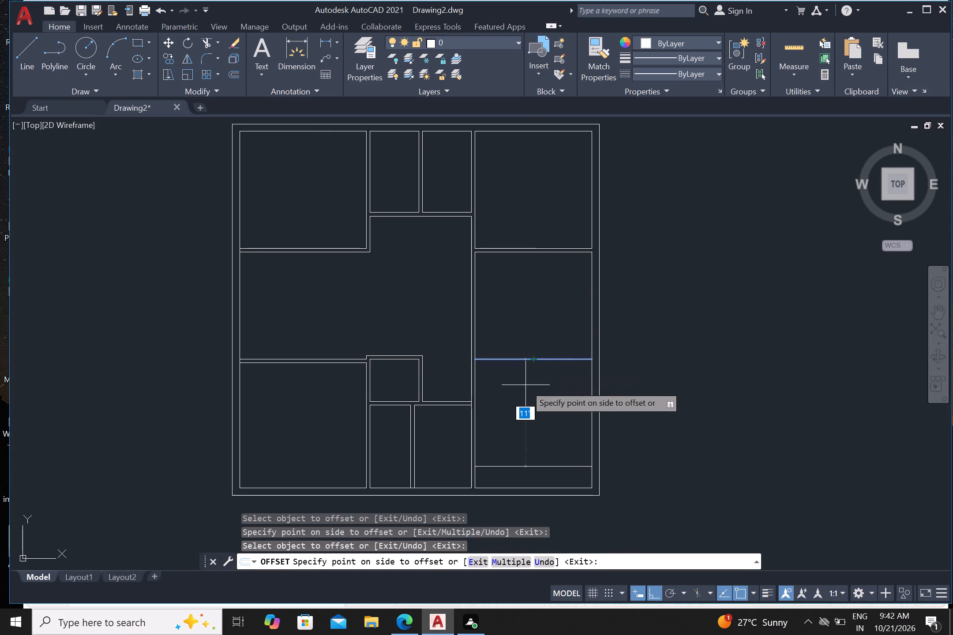
type("4.5")
key("shift+quotedbl")
key("Return")
Offset the lower-right room's bottom inner wall line 4'6" upward, and offset the new line 4.5" up to form a partition.
scroll(521, 373, "down", 1)
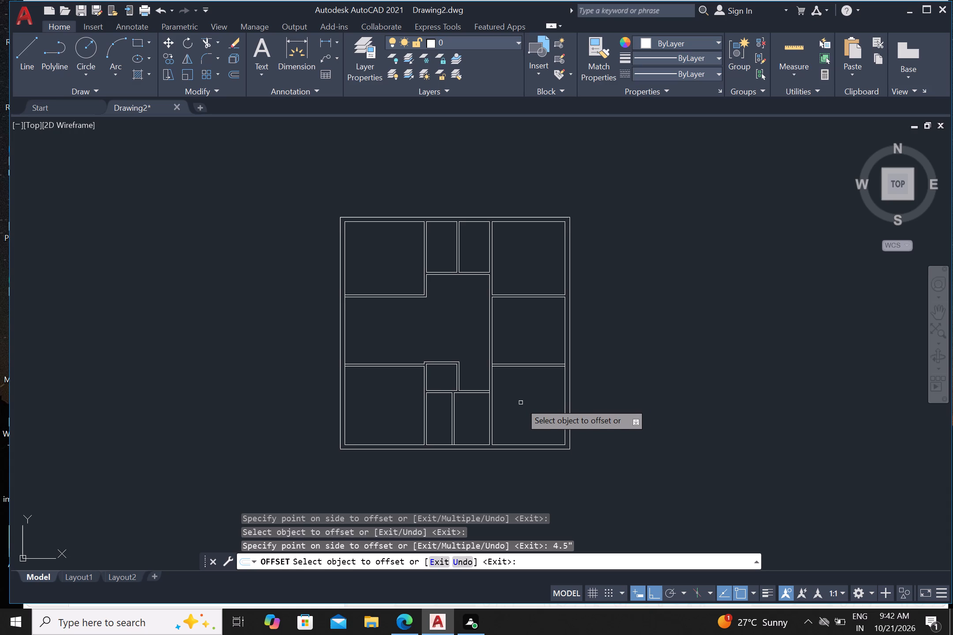
left_click(533, 445)
type("4'")
key("6")
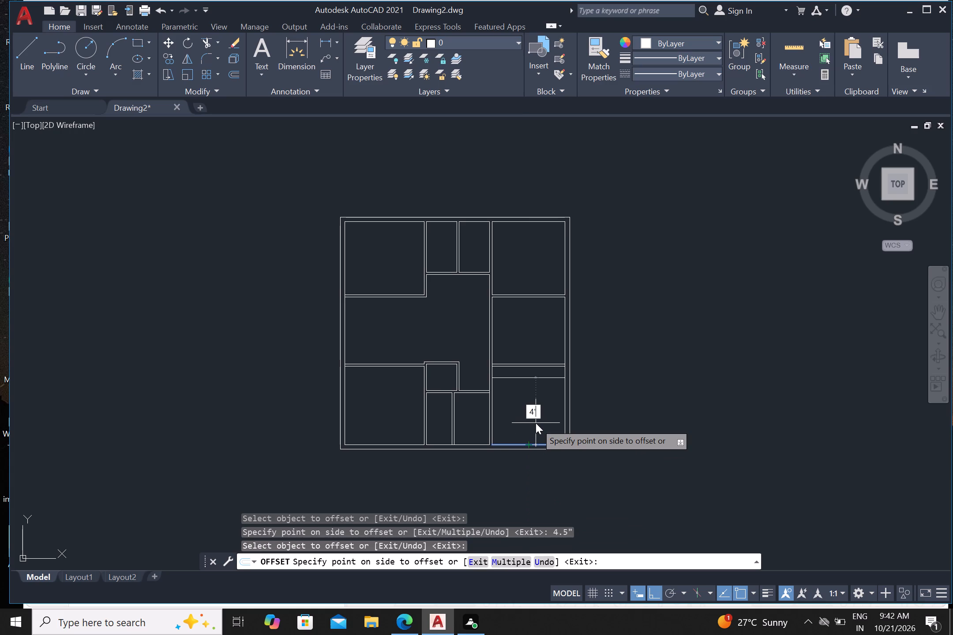
key("shift+quotedbl")
key("Return")
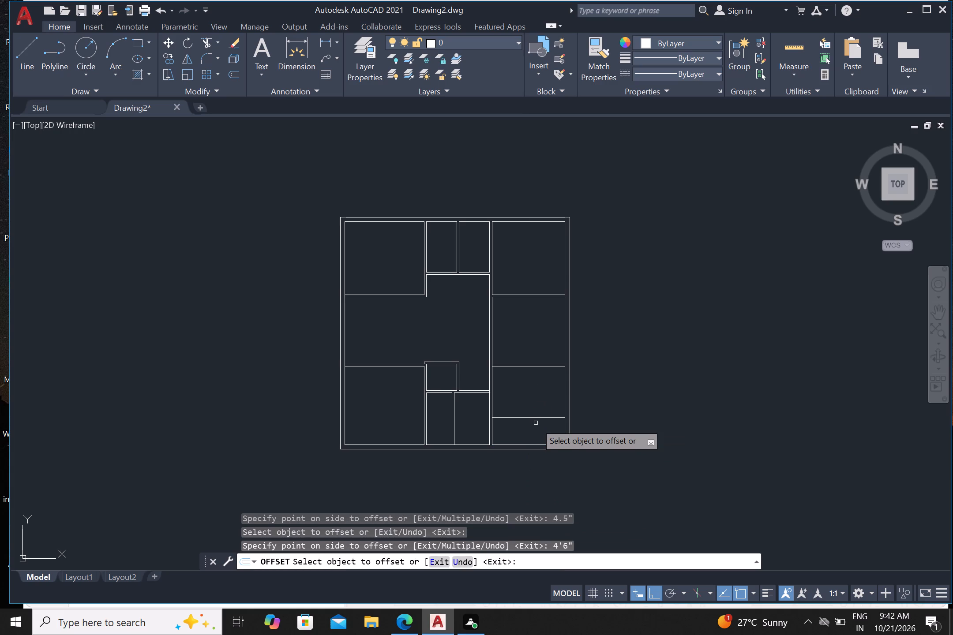
left_click(539, 417)
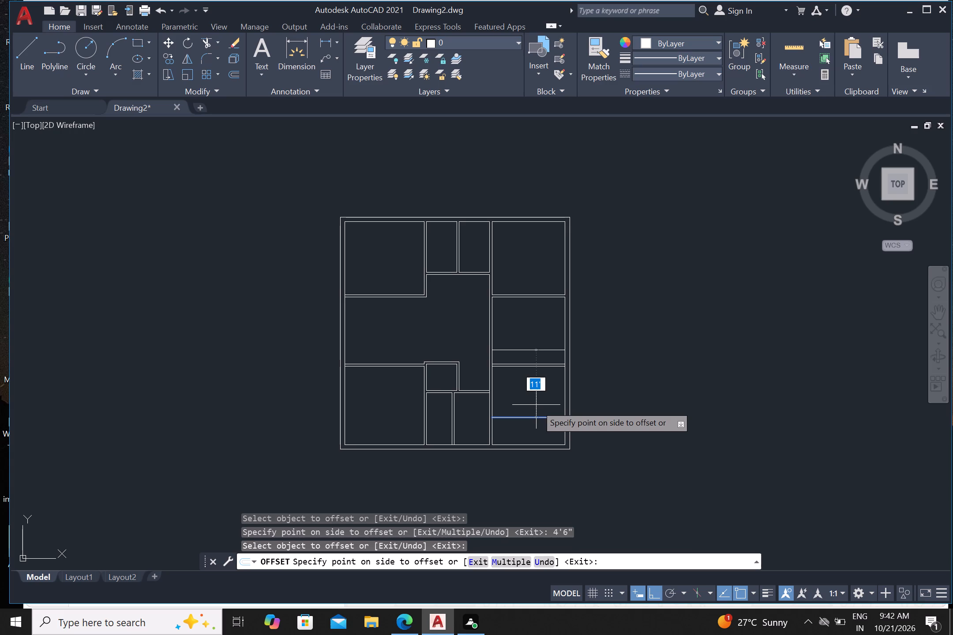
type("4.5")
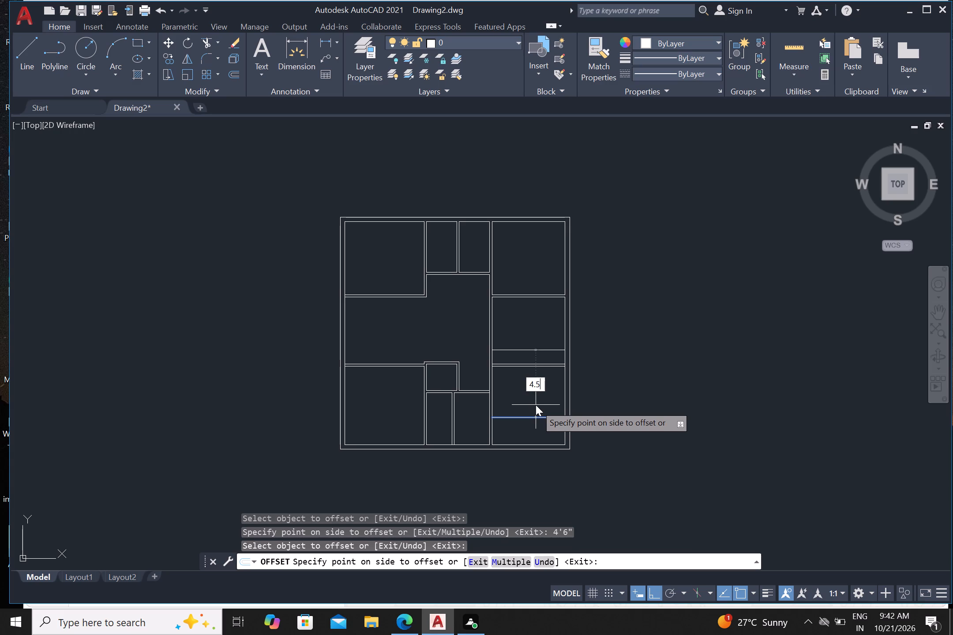
key("shift+quotedbl")
key("Return")
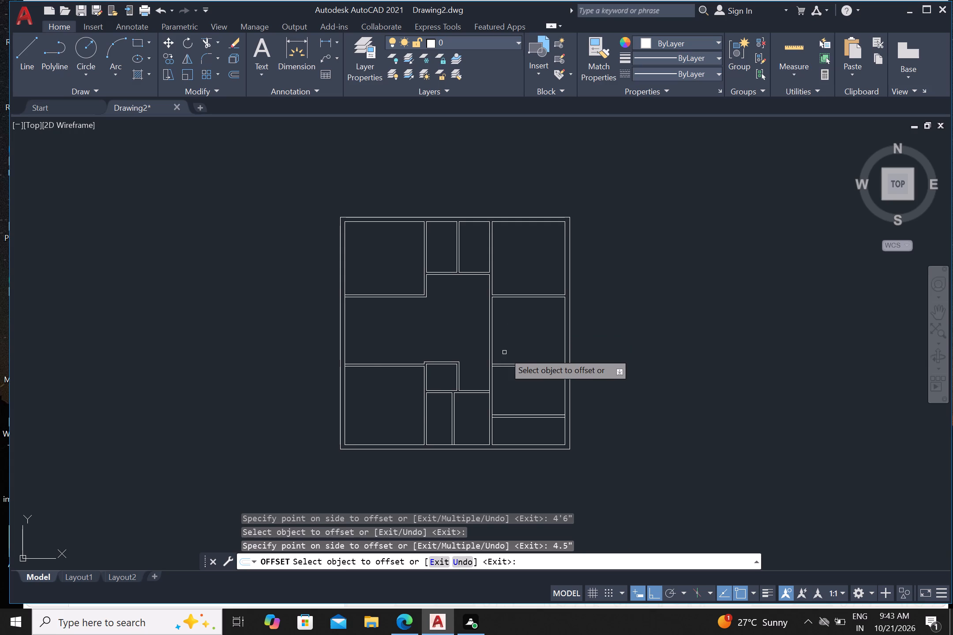
scroll(504, 352, "up", 1)
key("Escape")
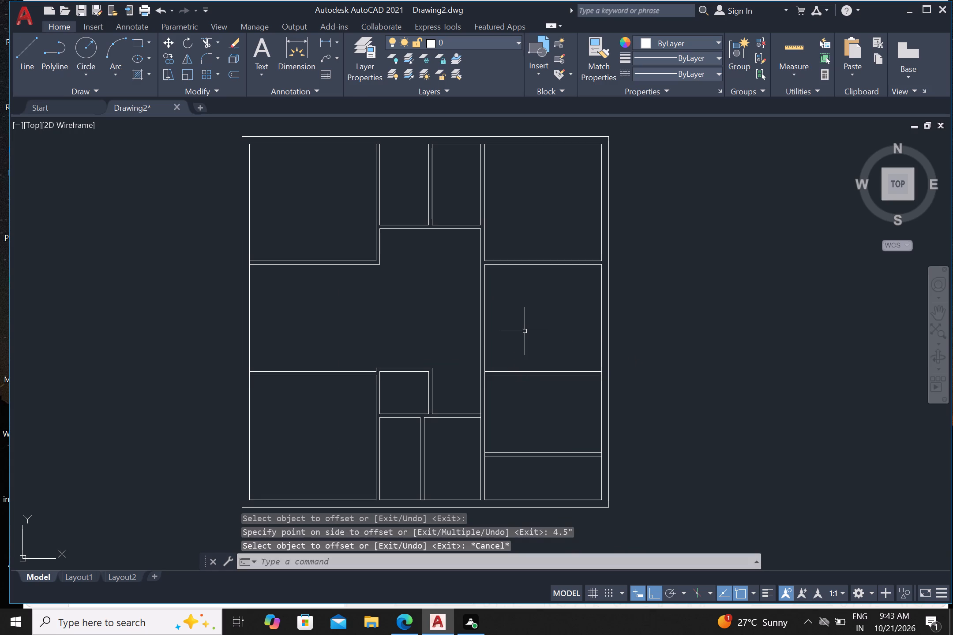
Draw two horizontal lines leftward across the right vertical partition, from the upper-left and lower-left corners of the middle-right room.
key("l")
key("Return")
scroll(506, 287, "up", 1)
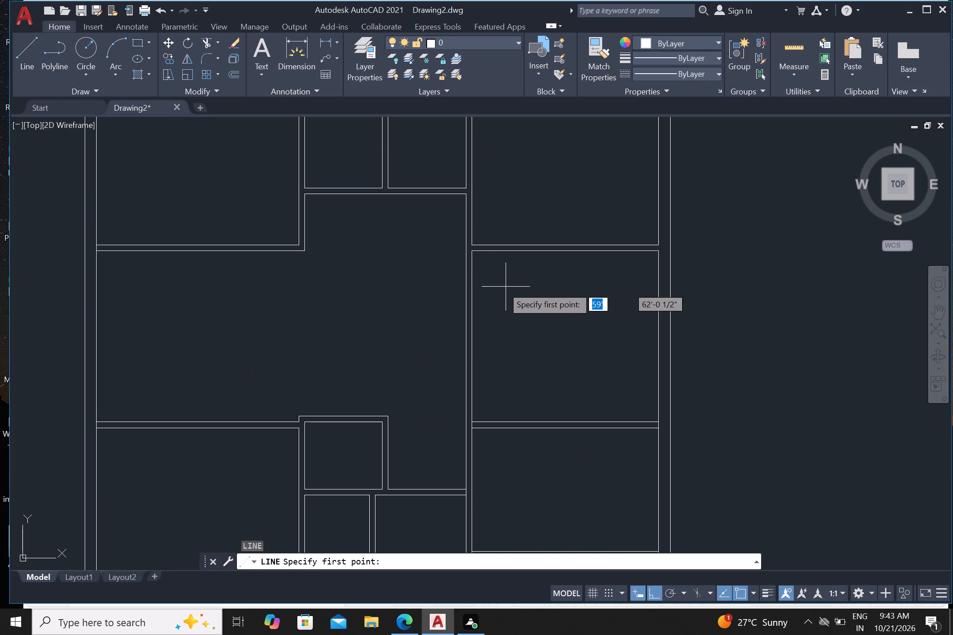
left_click(471, 254)
left_click(421, 266)
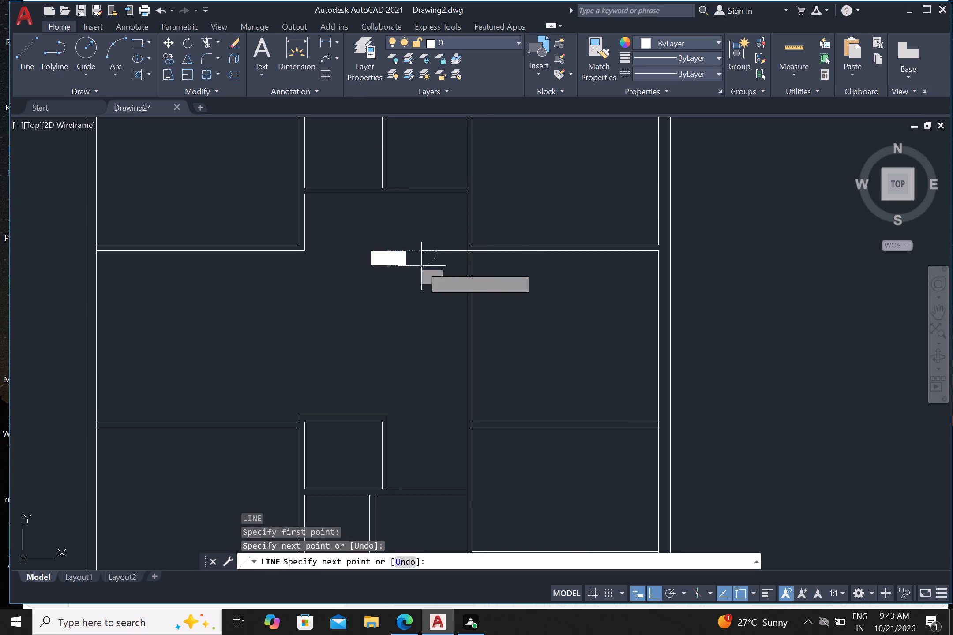
key("Return")
key("Return")
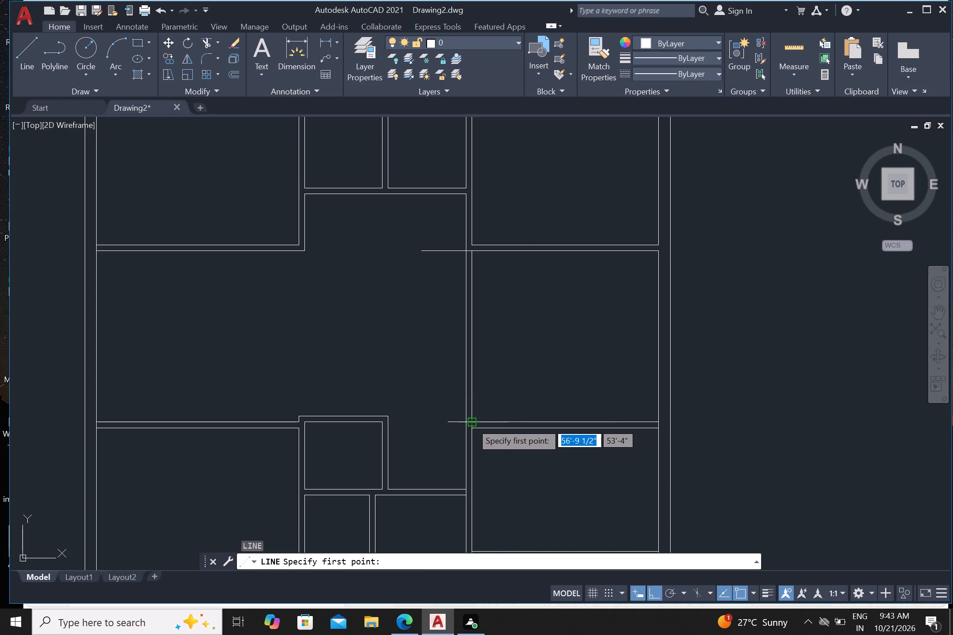
left_click_drag(472, 423, 461, 424)
left_click(435, 418)
key("Return")
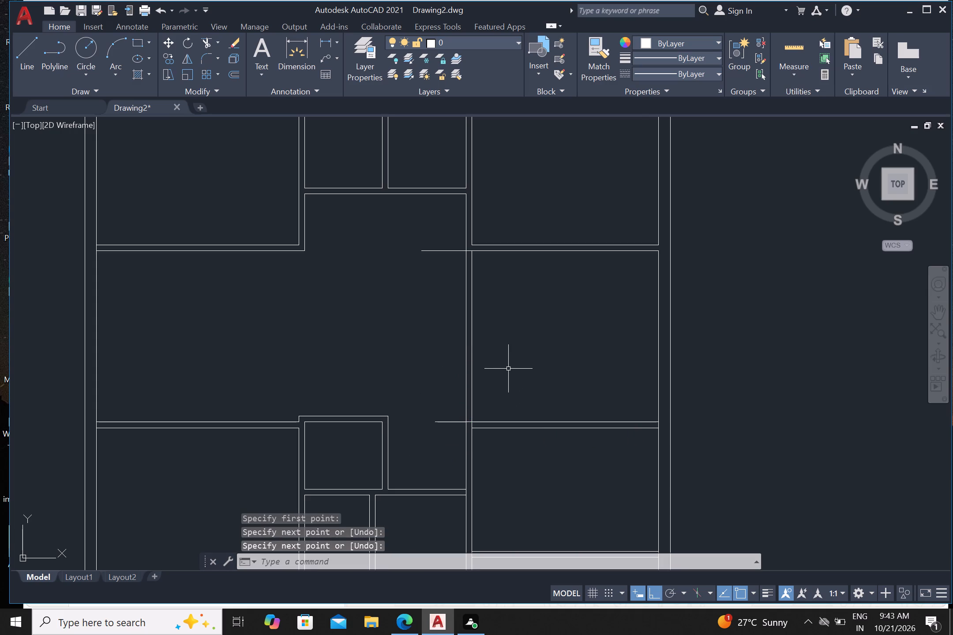
Trim both right vertical partition lines between the two new horizontal lines, and trim those lines' left overhangs.
type("tr")
key("Return")
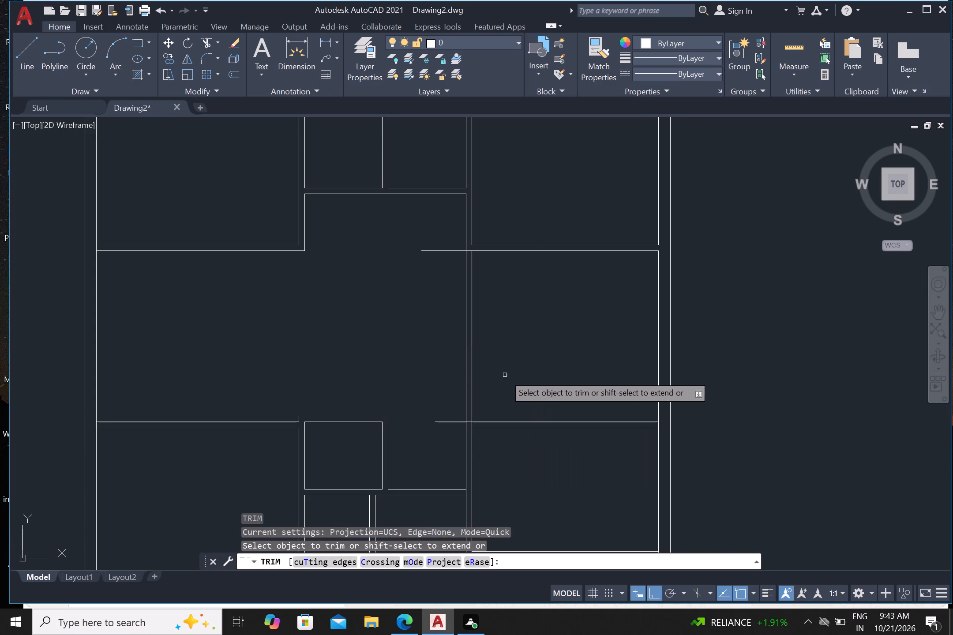
left_click_drag(499, 346, 495, 344)
left_click(448, 345)
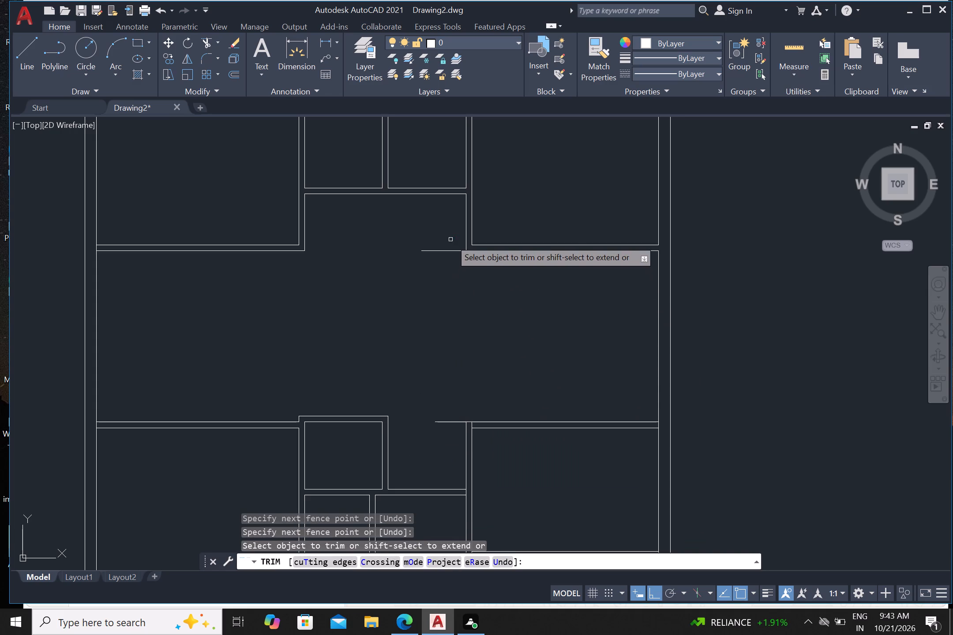
left_click(450, 239)
left_click(444, 433)
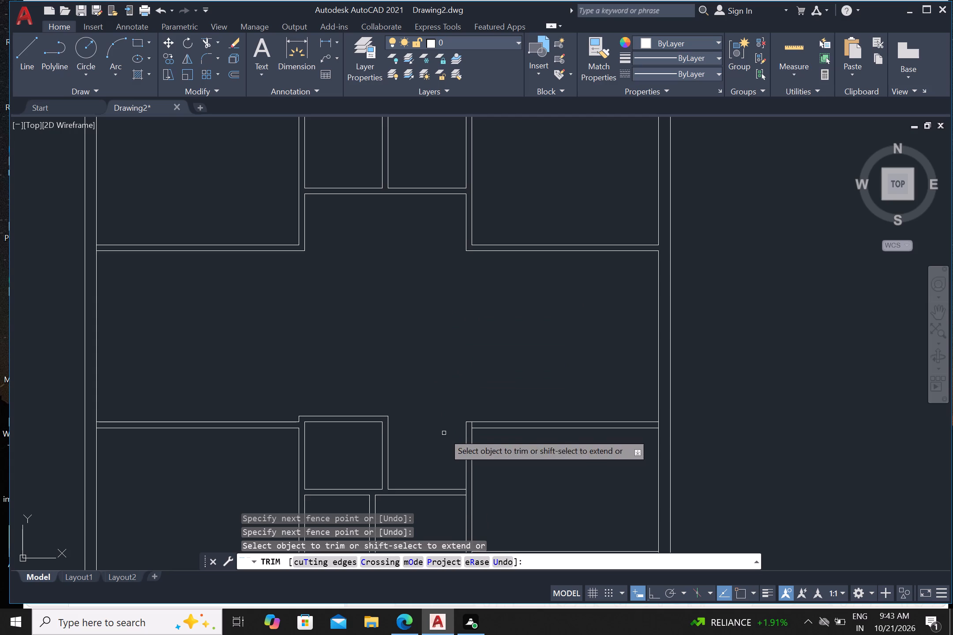
Trim the short vertical line piece inside the wall junction at the upper-left corner of the room below the middle-right space.
scroll(477, 429, "up", 3)
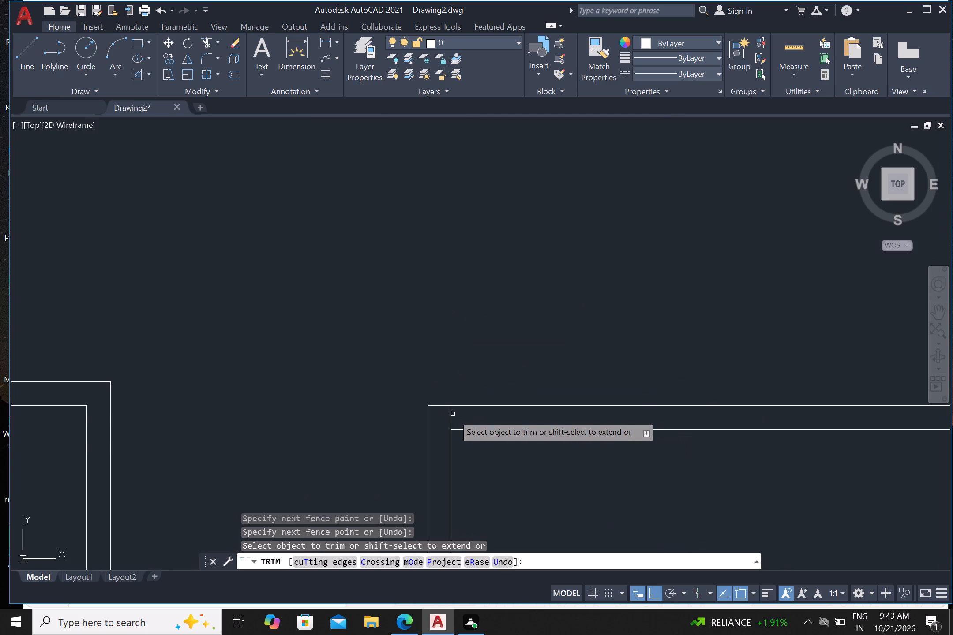
left_click(449, 418)
scroll(459, 418, "down", 3)
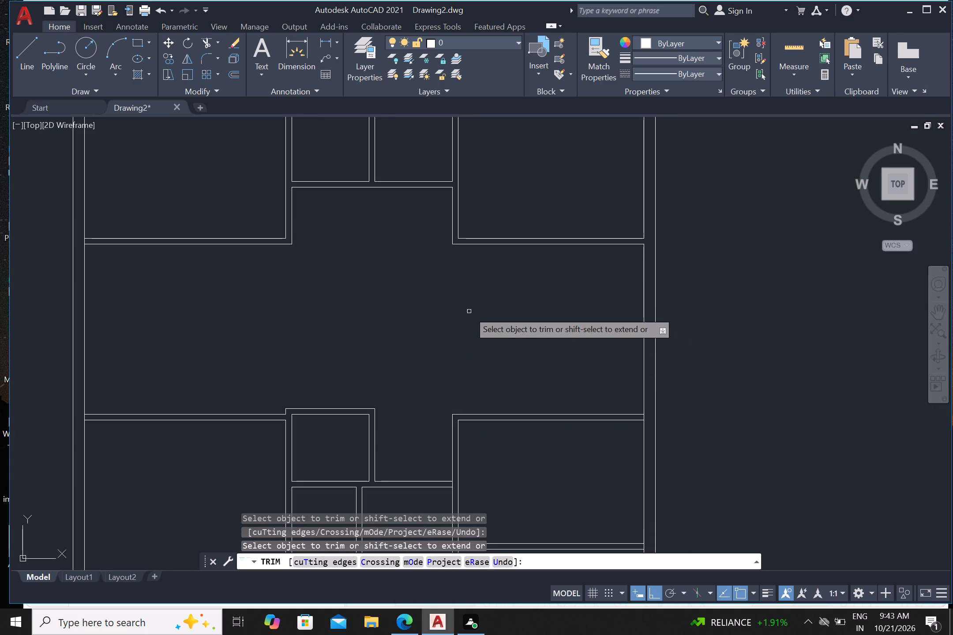
scroll(469, 311, "down", 1)
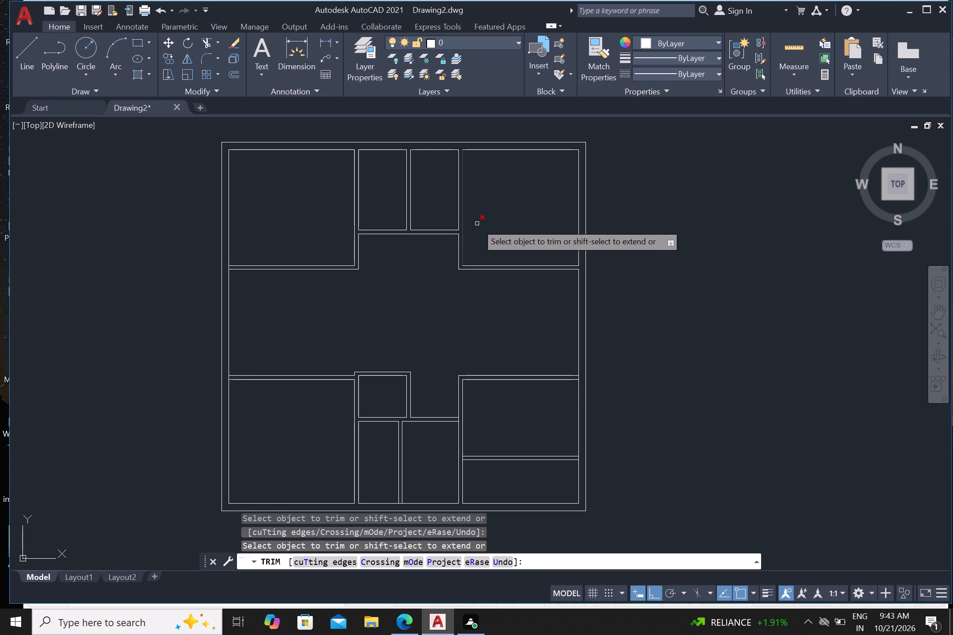
scroll(486, 220, "down", 1)
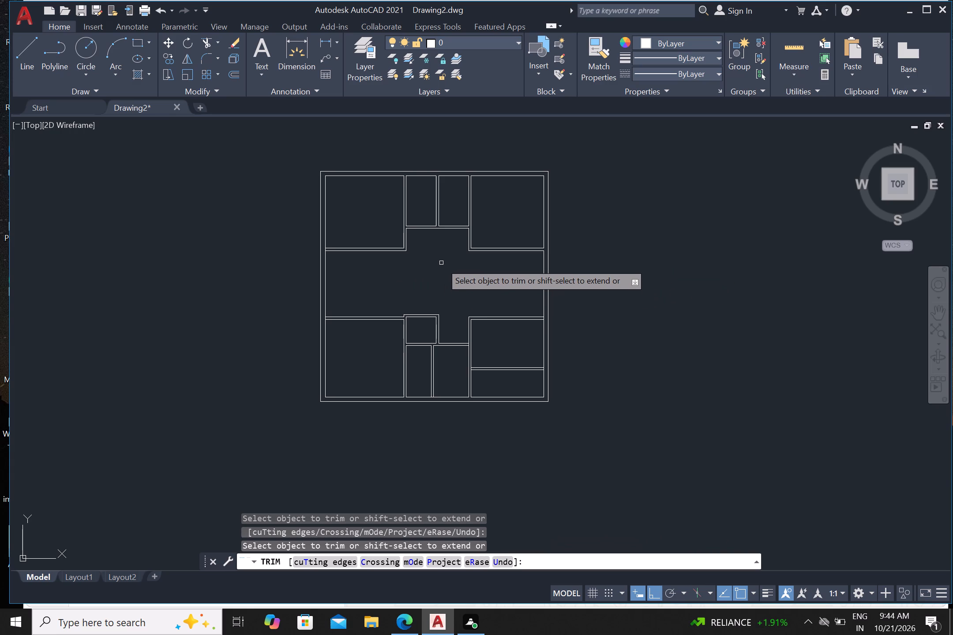
middle_click_drag(421, 259, 459, 280)
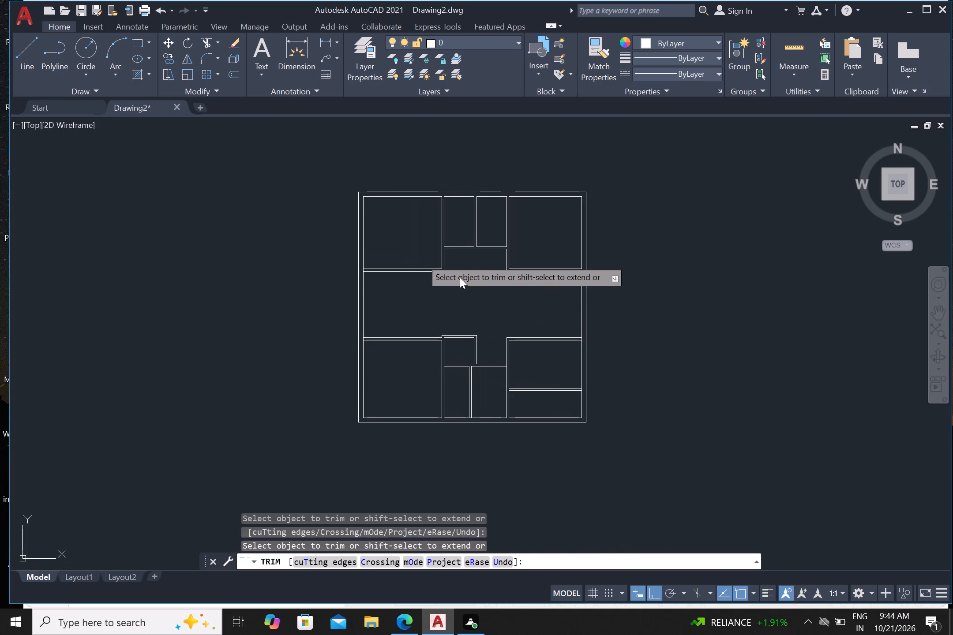
key("Escape")
Draw horizontal lines across the vertical partition, rightward from the upper-left room's lower-right inner corner and leftward from the central space's upper-left corner.
key("l")
key("Return")
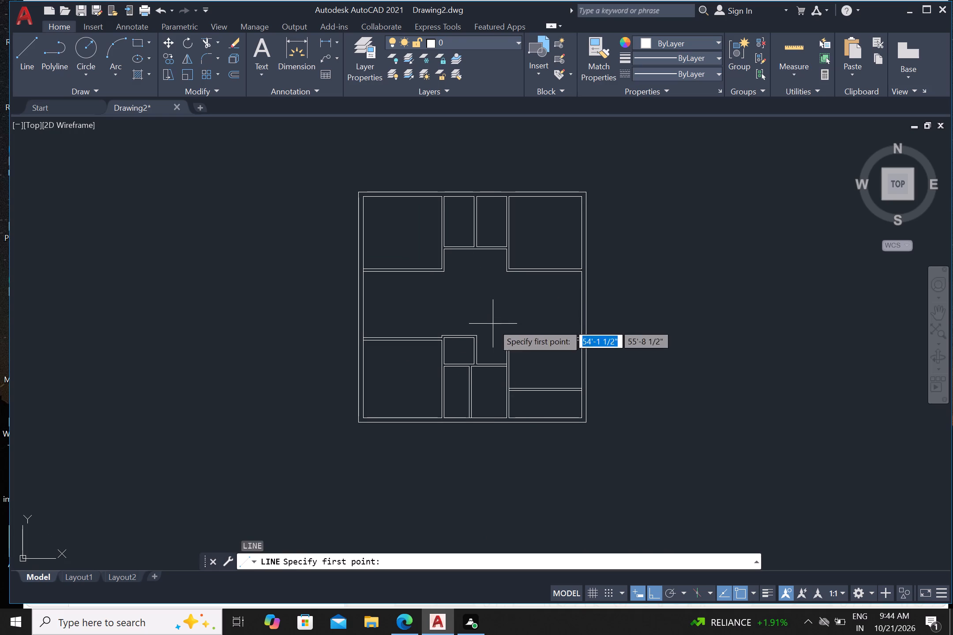
scroll(473, 301, "up", 2)
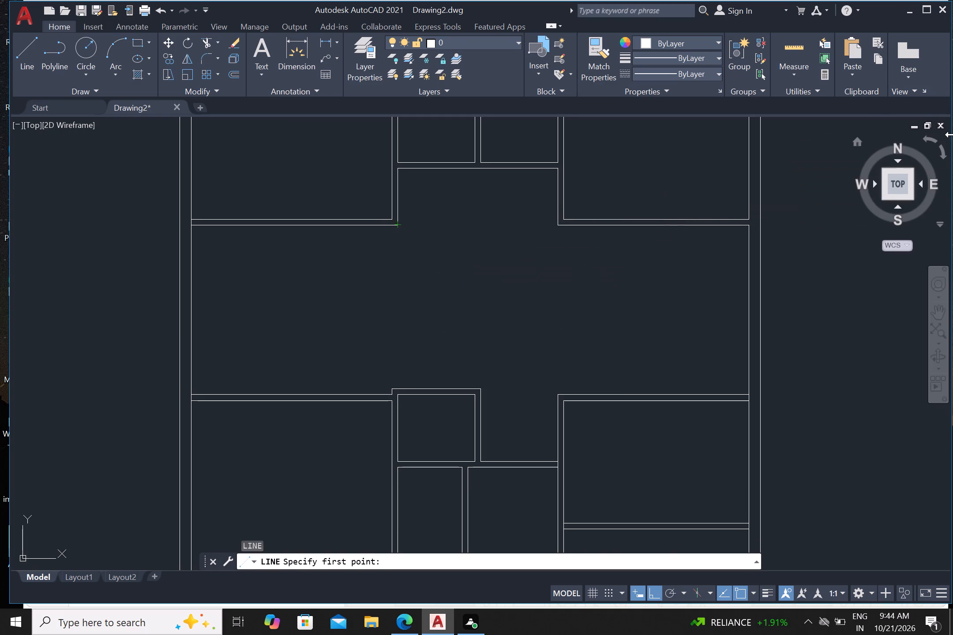
left_click(394, 221)
left_click(454, 224)
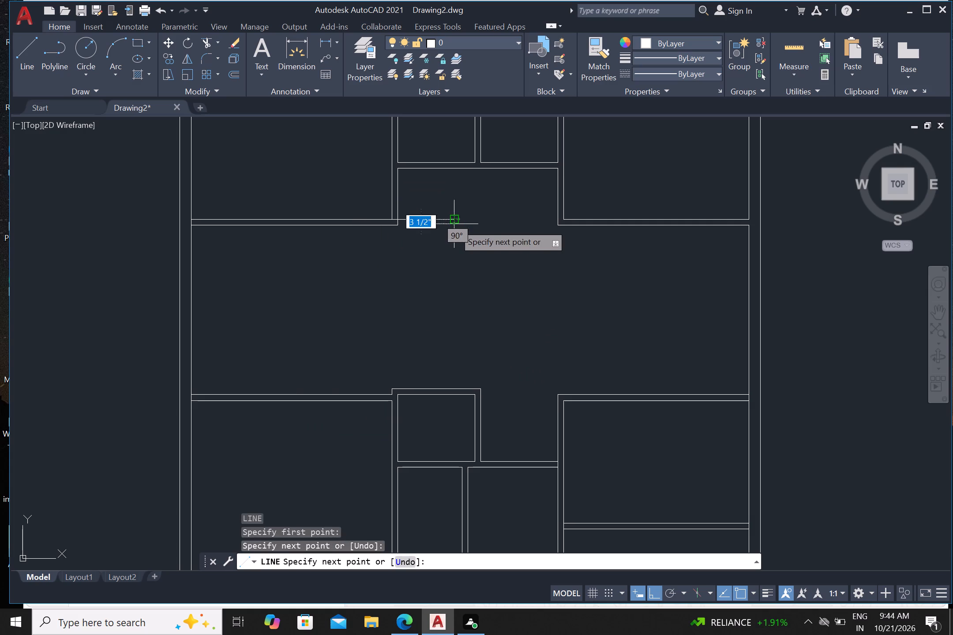
key("Return")
key("Return")
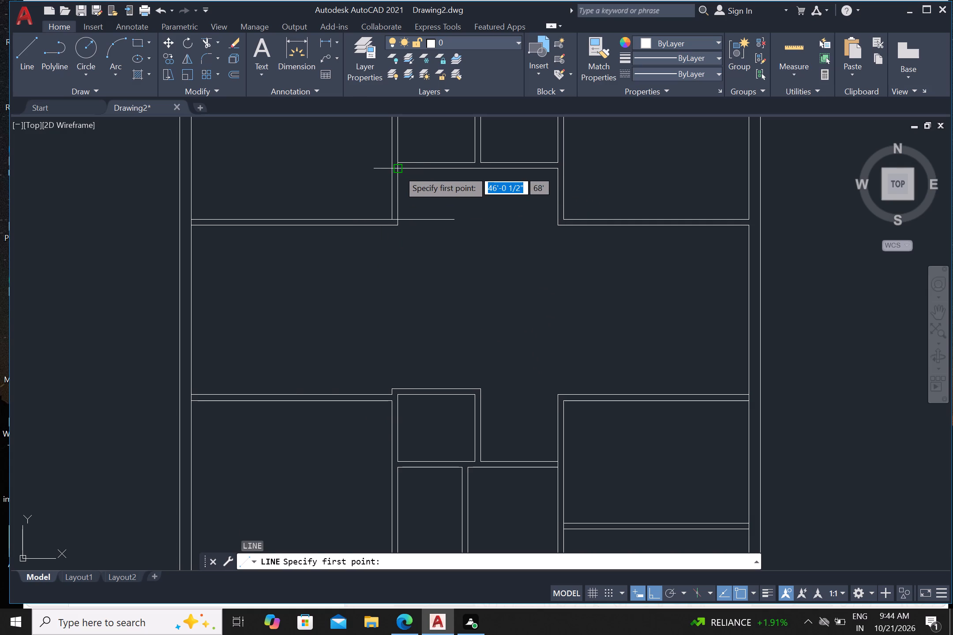
left_click(398, 170)
left_click(338, 172)
key("Return")
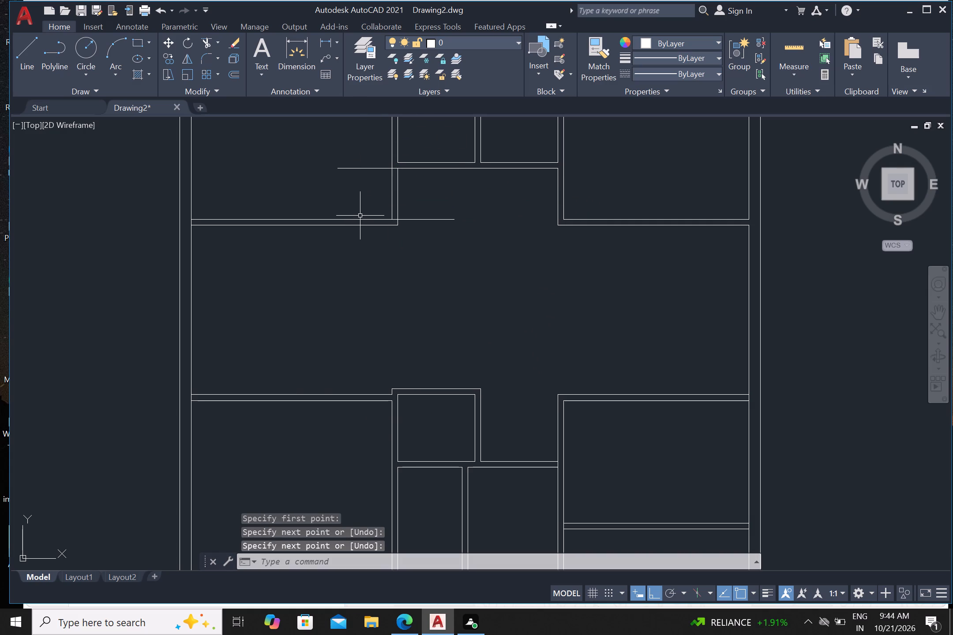
Trim both left vertical partition lines between the two new horizontal lines below the upper-left room, and trim those lines' overhangs.
key("t")
key("r")
key("Return")
left_click(375, 192)
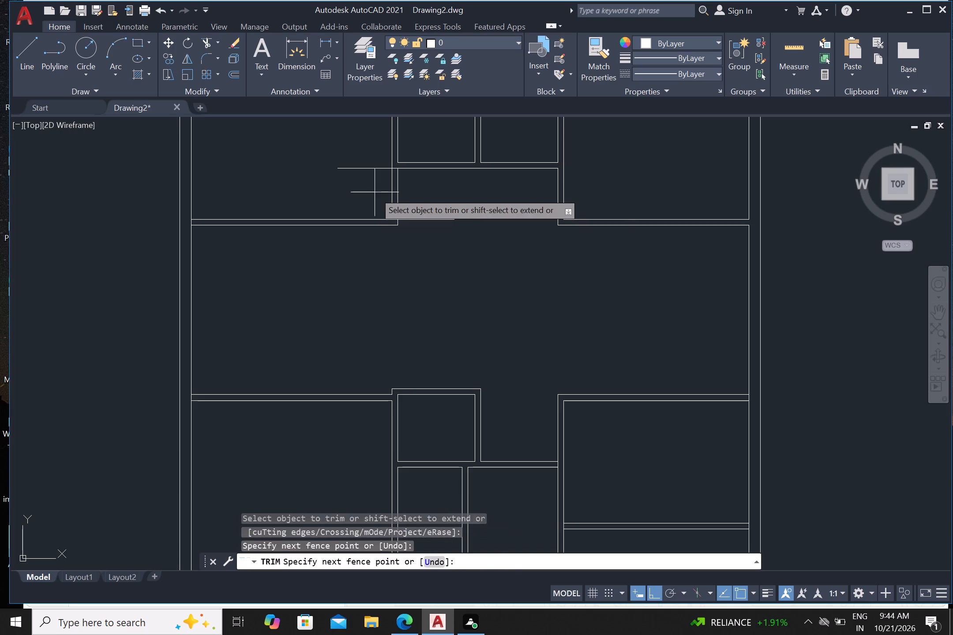
left_click_drag(431, 200, 427, 200)
left_click_drag(370, 155, 366, 161)
left_click_drag(364, 179, 369, 181)
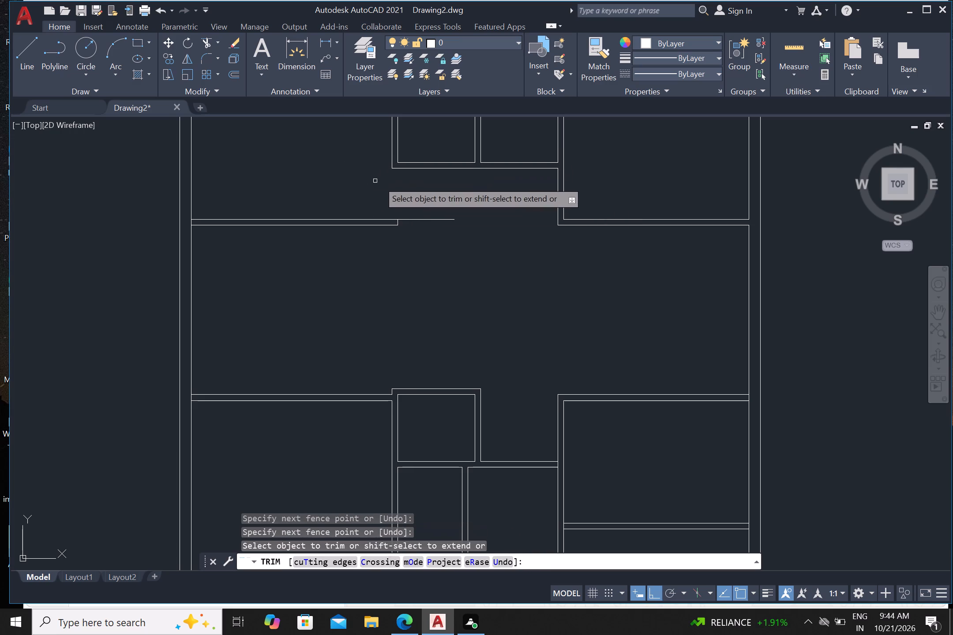
left_click(422, 198)
left_click(428, 237)
scroll(432, 229, "down", 2)
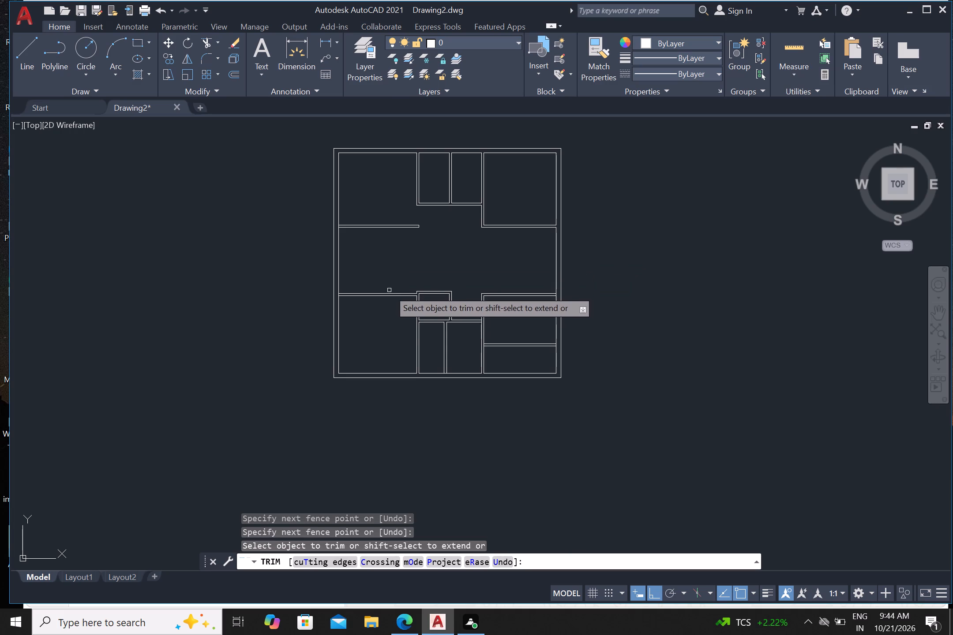
scroll(411, 307, "up", 2)
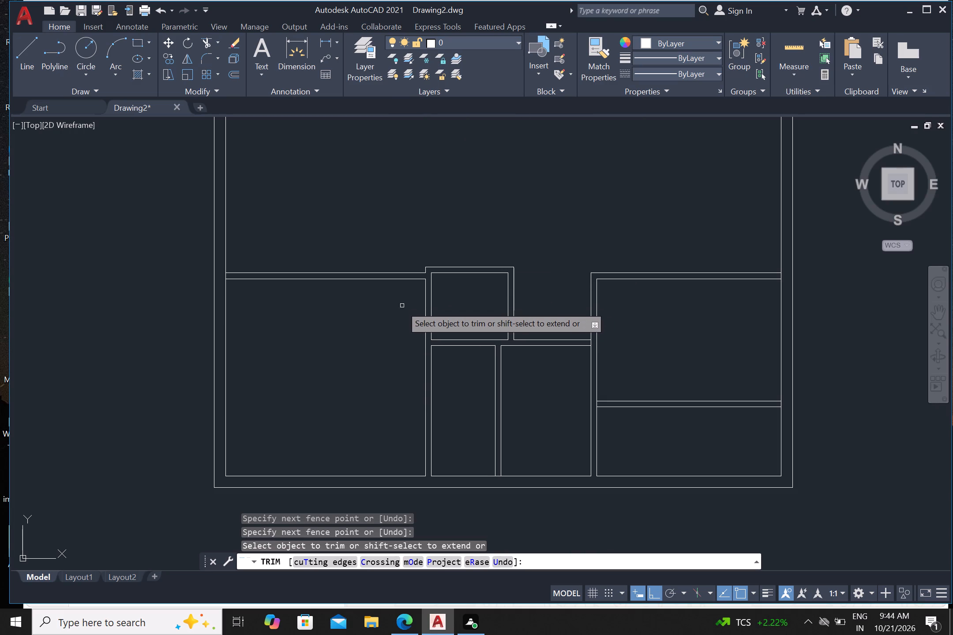
key("Escape")
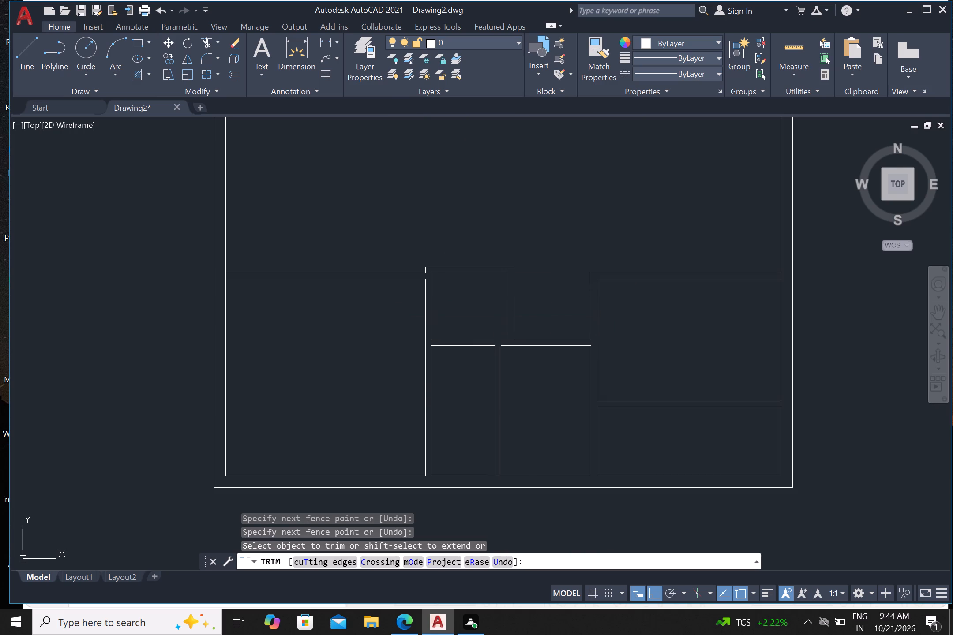
Draw a 4 1/2" vertical line across the lower-left room's top wall where it meets the small central room's wall.
key("l")
key("Return")
scroll(417, 290, "up", 3)
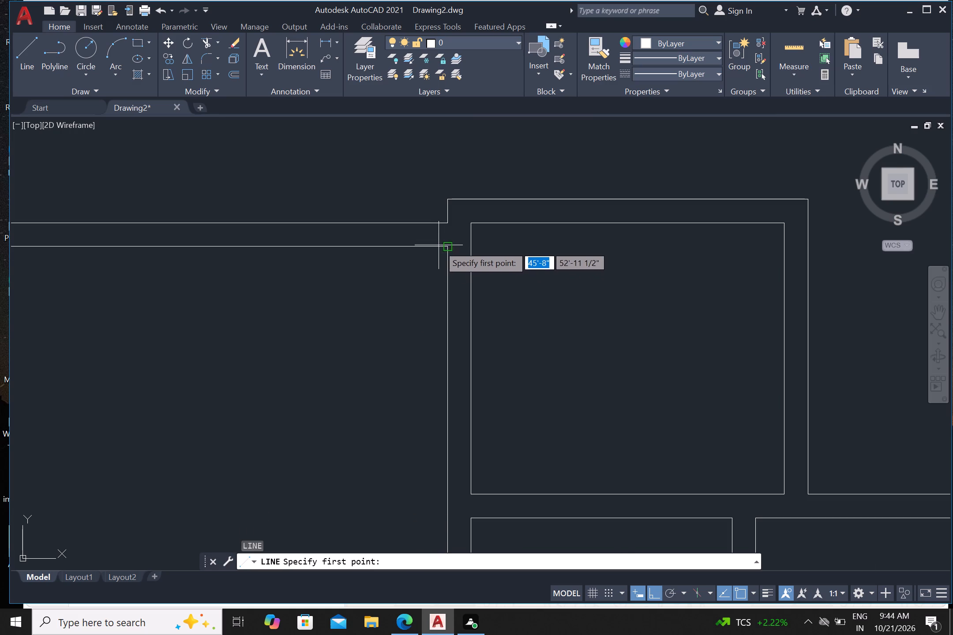
left_click(448, 223)
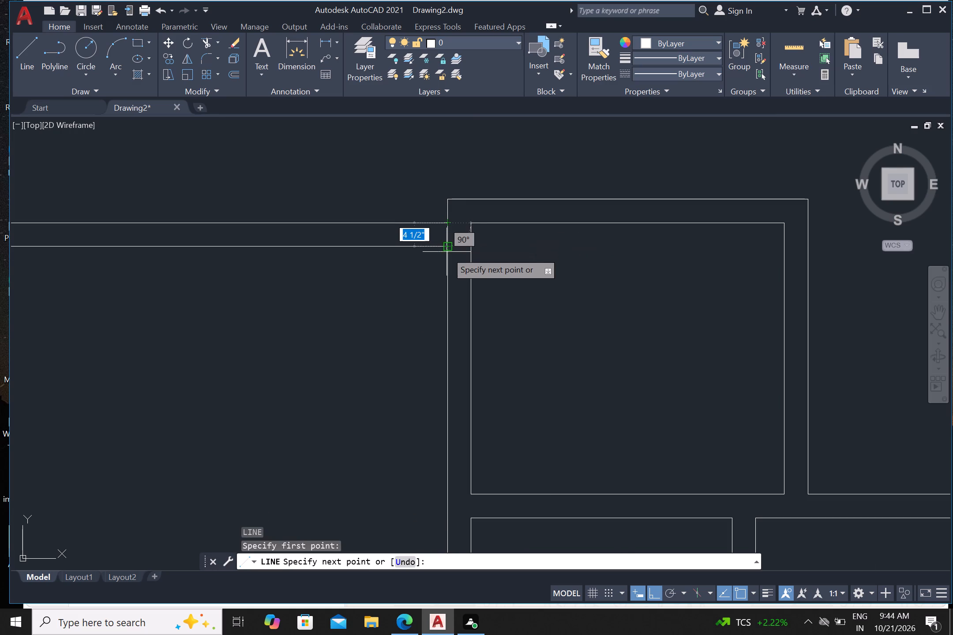
left_click(443, 248)
key("Return")
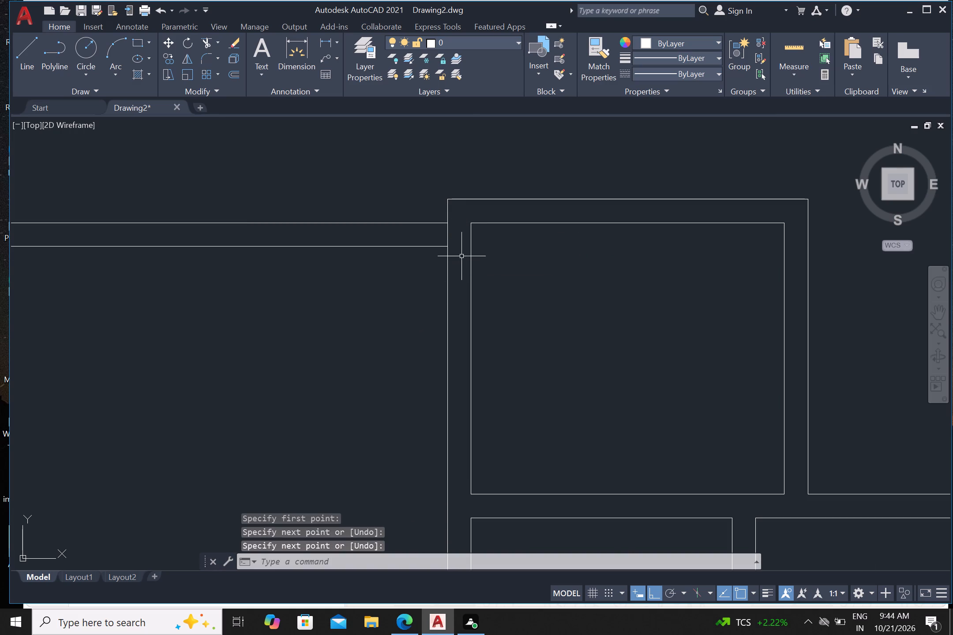
Offset the short vertical line 3'6" to the left along the lower-left room's top wall.
left_click(447, 241)
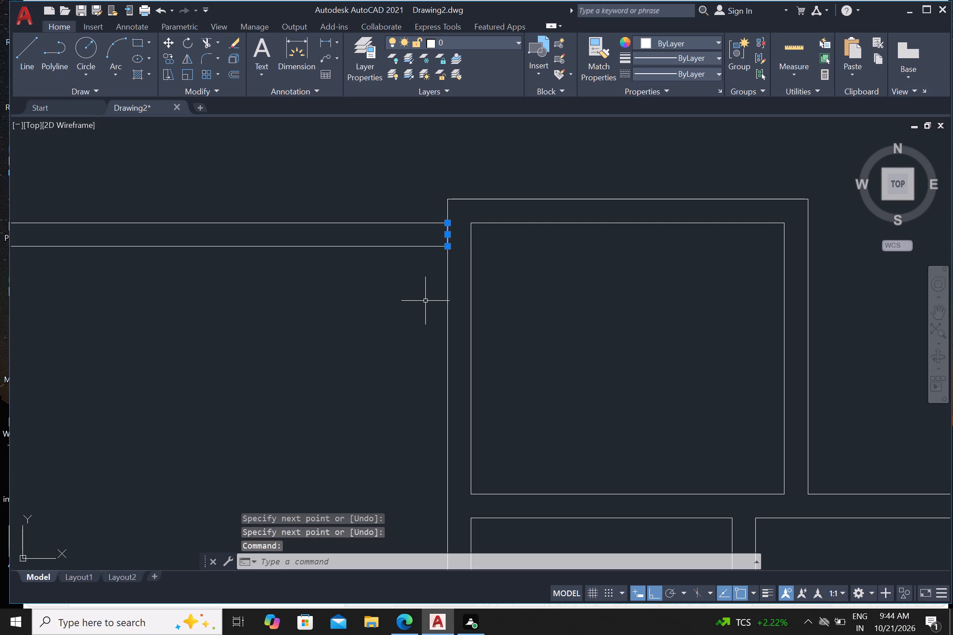
key("o")
key("Return")
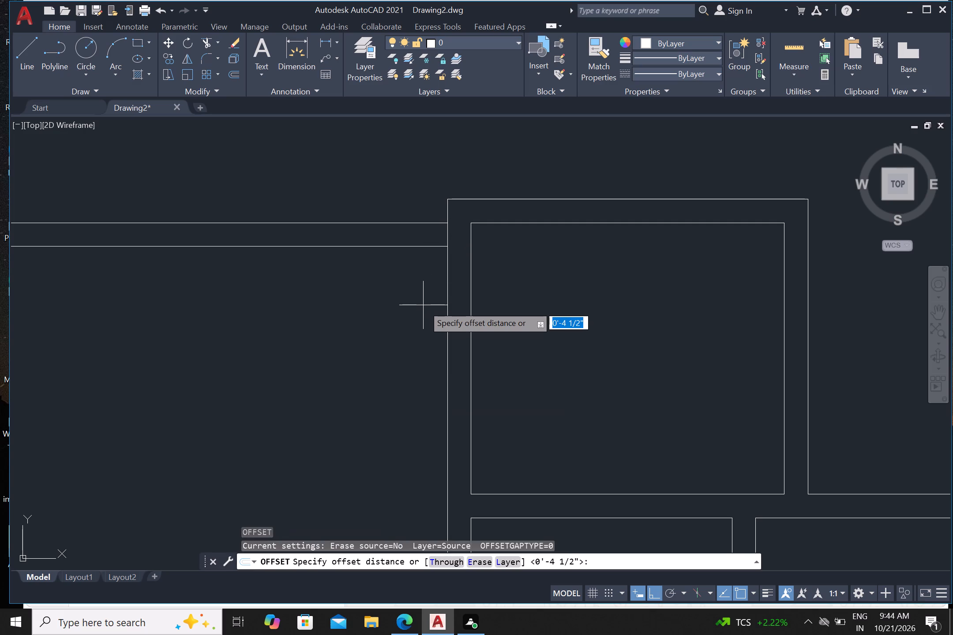
type("3'6")
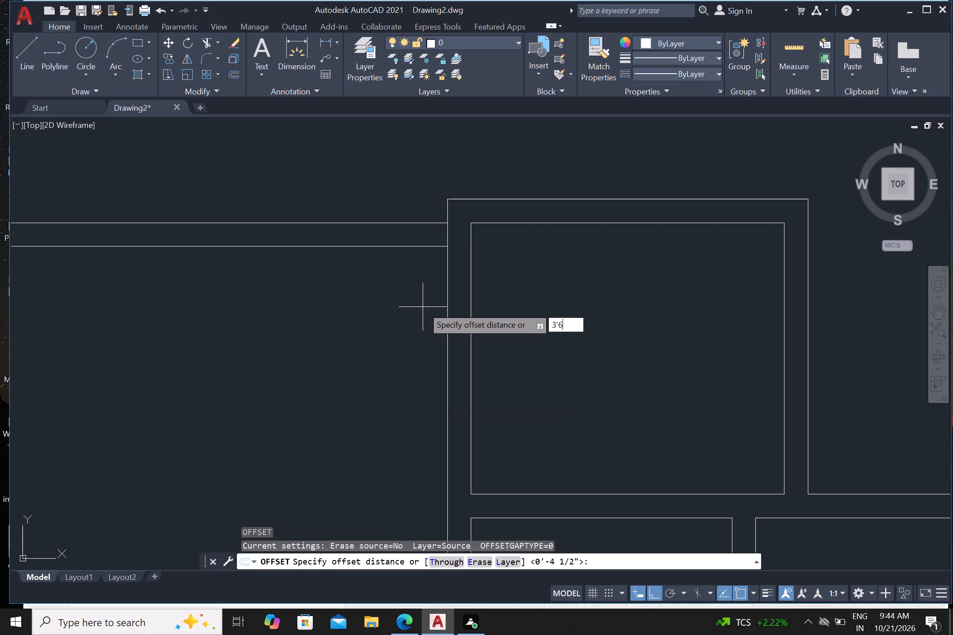
key("shift+quotedbl")
key("Return")
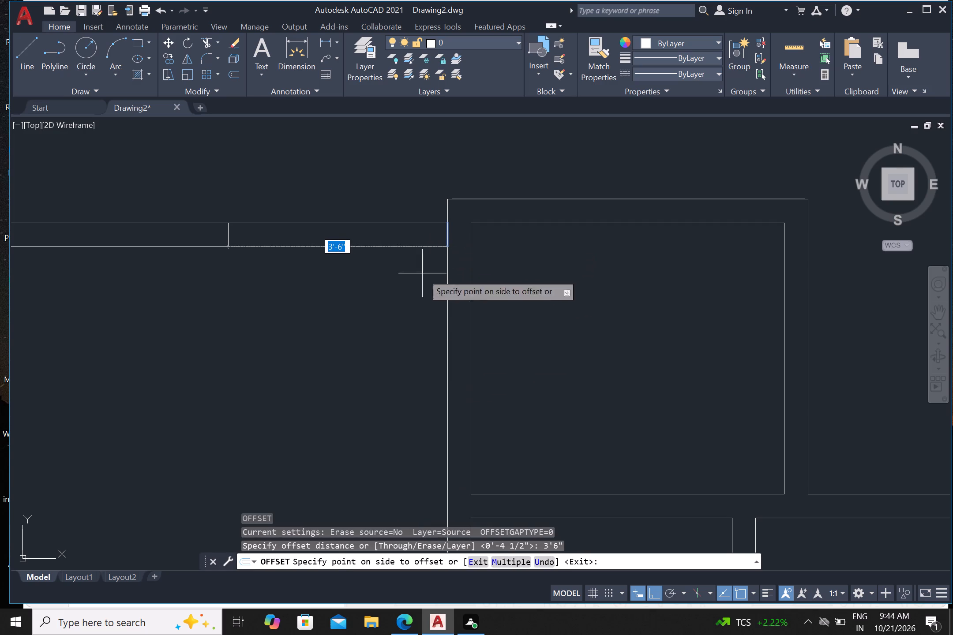
left_click(349, 305)
key("Escape")
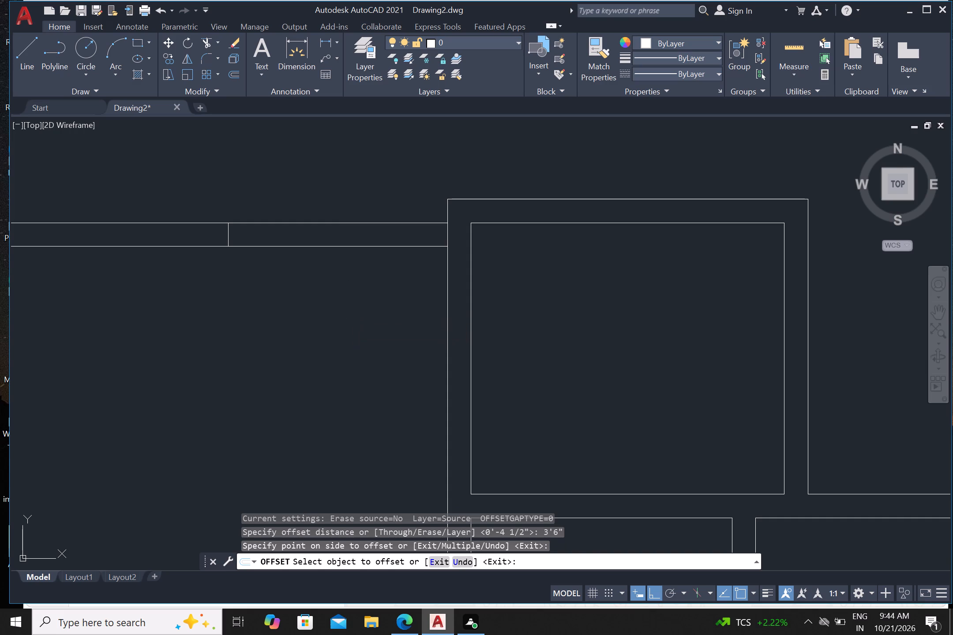
Trim both lines of the lower-left room's top wall between the offset line and the small central room.
type("tr")
key("Return")
left_click_drag(355, 277, 356, 271)
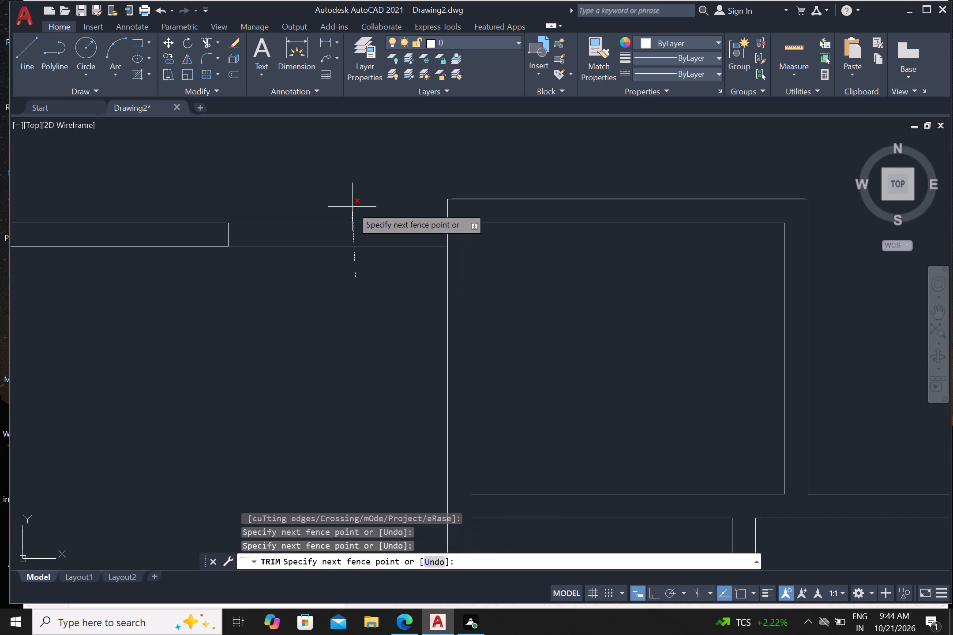
left_click_drag(350, 200, 353, 204)
scroll(352, 237, "down", 4)
scroll(327, 268, "down", 1)
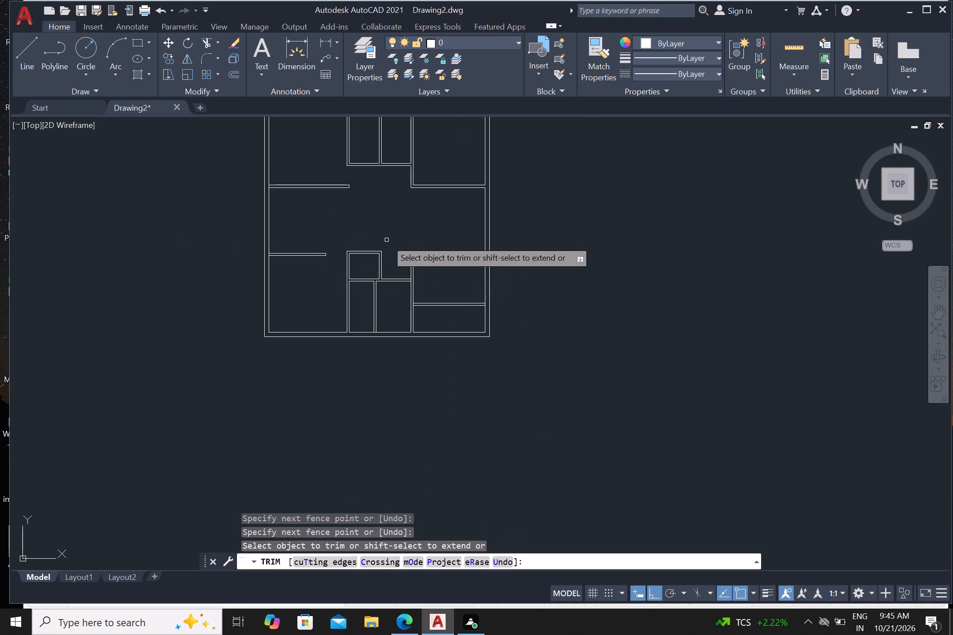
middle_click_drag(387, 229, 377, 298)
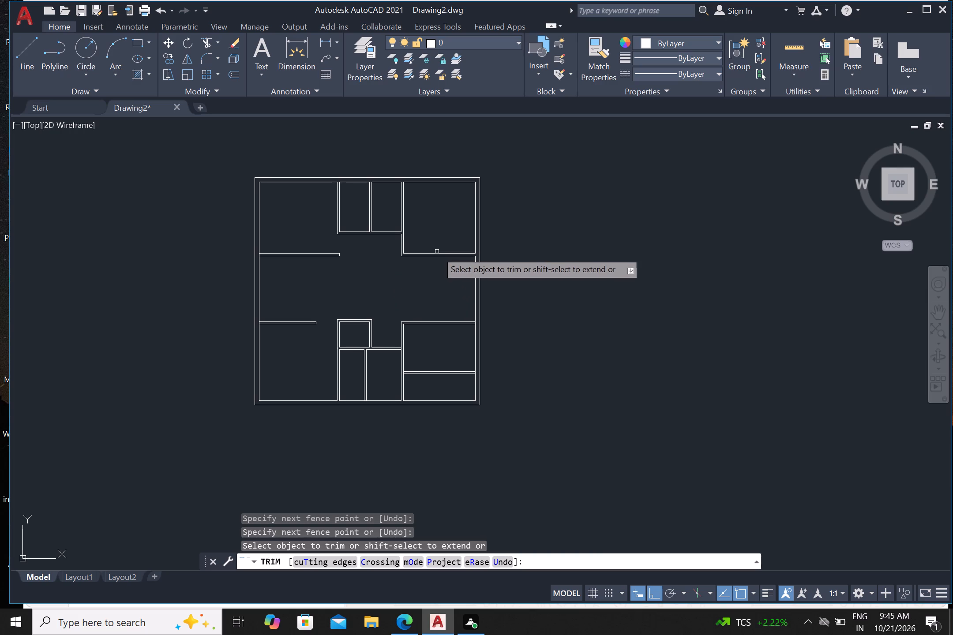
scroll(433, 241, "up", 1)
key("Escape")
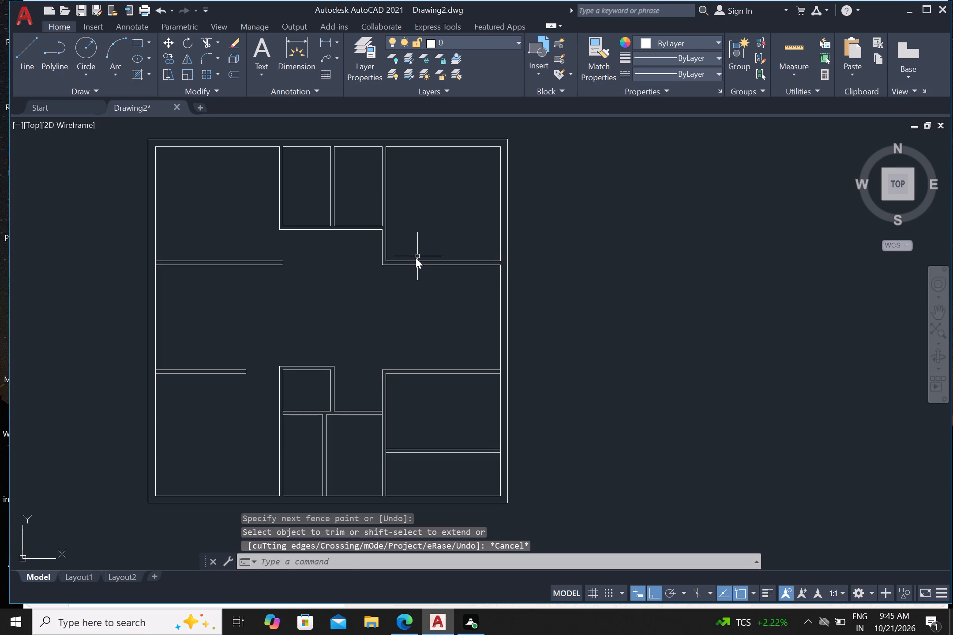
Draw horizontal lines across the right vertical partition, rightward from the upper-middle rooms' bottom wall and leftward from the upper-right room's lower-left inner corner.
key("l")
key("Return")
scroll(396, 239, "up", 2)
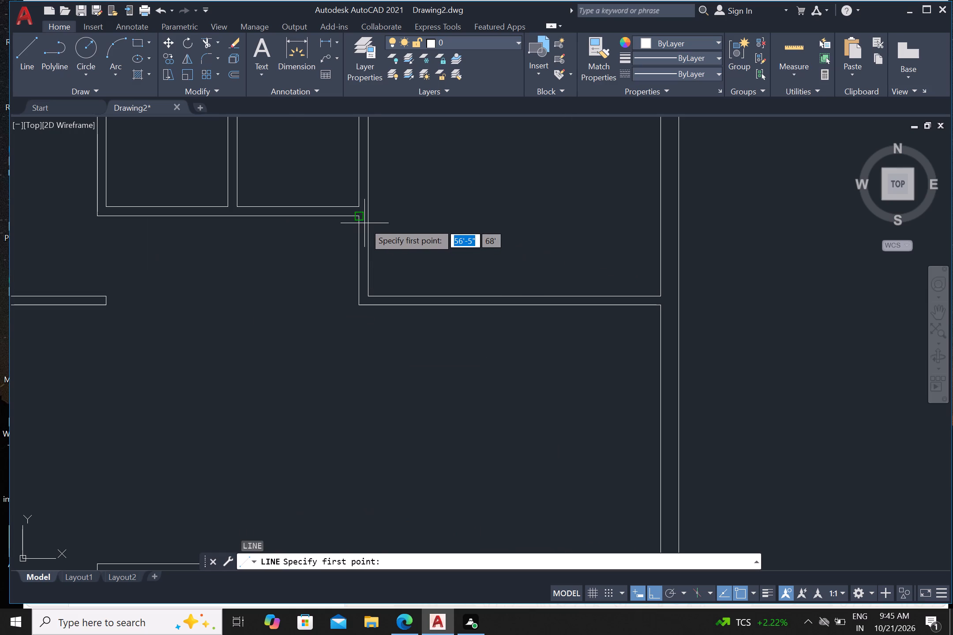
left_click(361, 217)
left_click(432, 212)
key("Return")
key("Return")
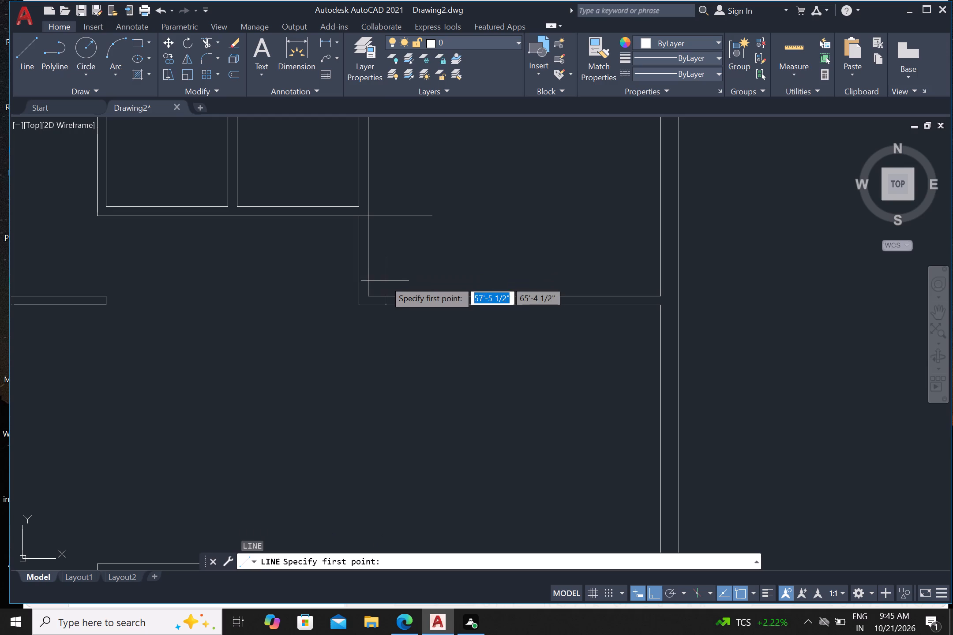
left_click(371, 292)
left_click_drag(300, 292, 306, 292)
key("Return")
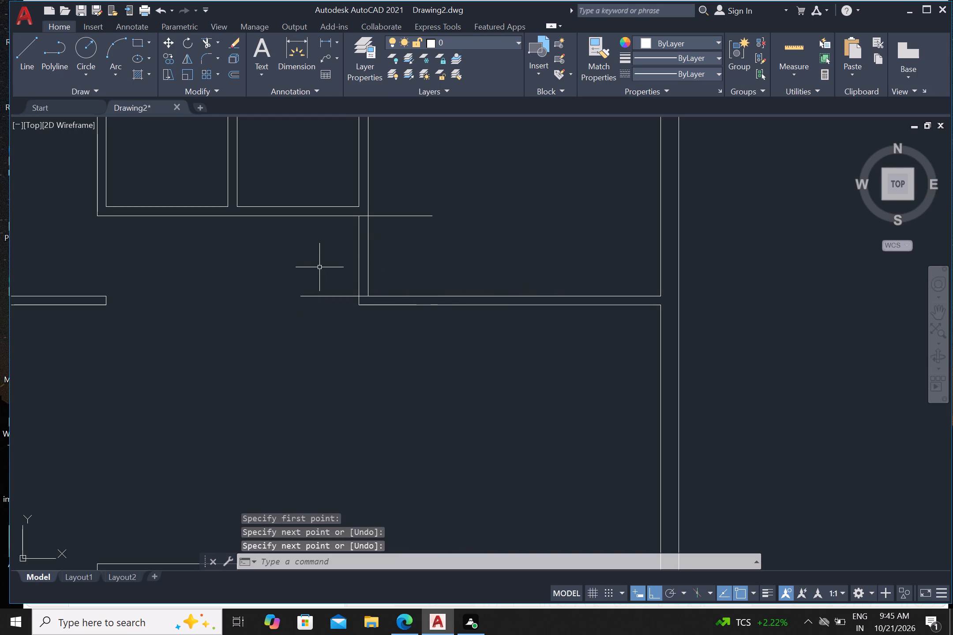
Trim both right vertical partition lines between the two new horizontal lines beside the upper-right room, and trim those lines' overhangs.
type("tr")
key("Return")
left_click(330, 257)
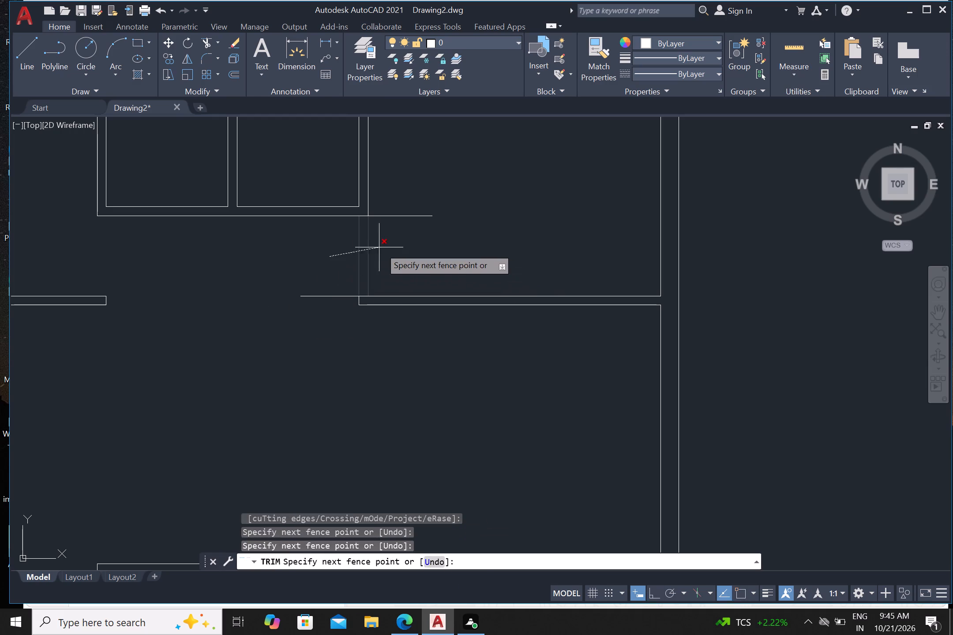
left_click(392, 248)
left_click_drag(398, 241, 398, 237)
left_click_drag(401, 195, 389, 211)
left_click_drag(322, 267, 325, 269)
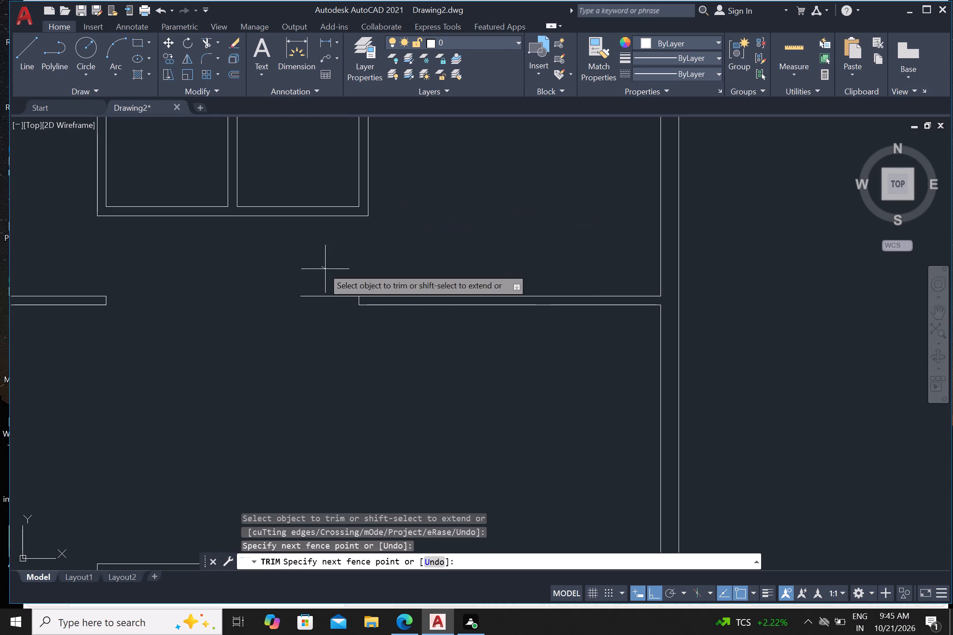
left_click_drag(325, 269, 326, 271)
left_click(325, 325)
scroll(321, 318, "down", 3)
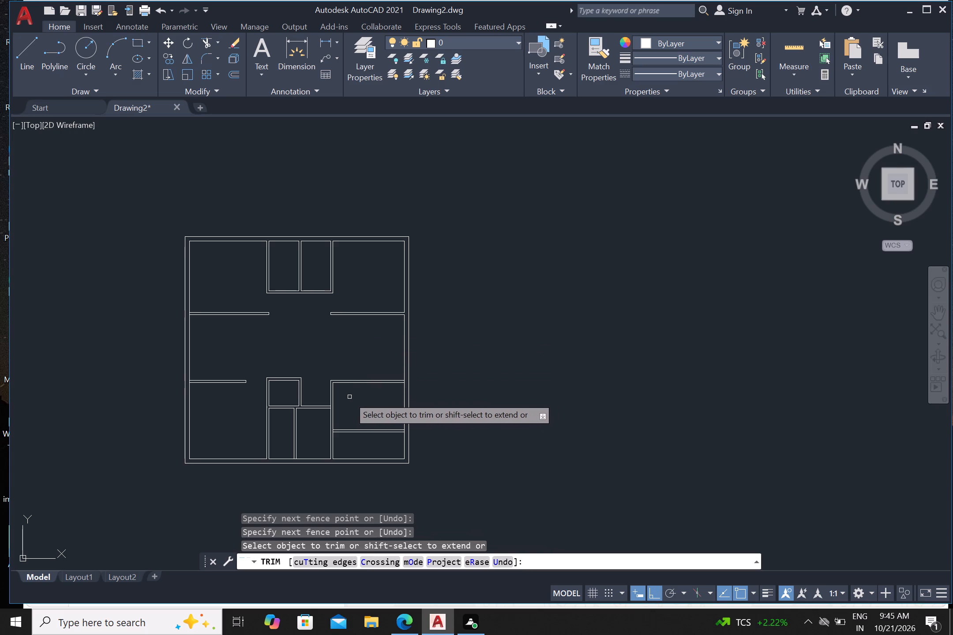
scroll(345, 397, "up", 1)
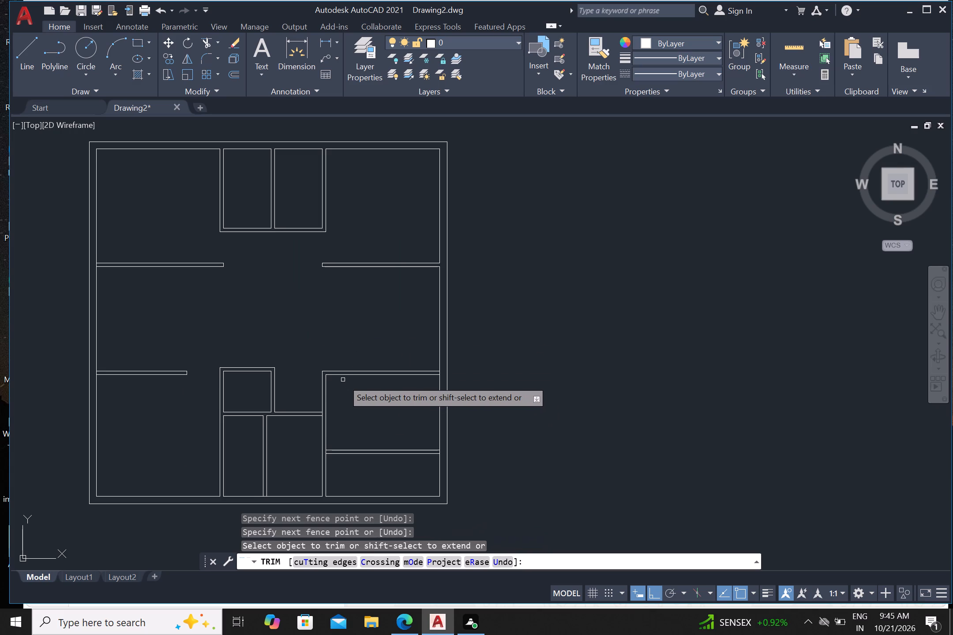
middle_click_drag(344, 400, 370, 357)
key("Escape")
Draw horizontal lines across the lower-right vertical partition, leftward from the adjacent room's upper-left inner corner and rightward from the top wall of the bottom-middle room.
scroll(362, 355, "up", 1)
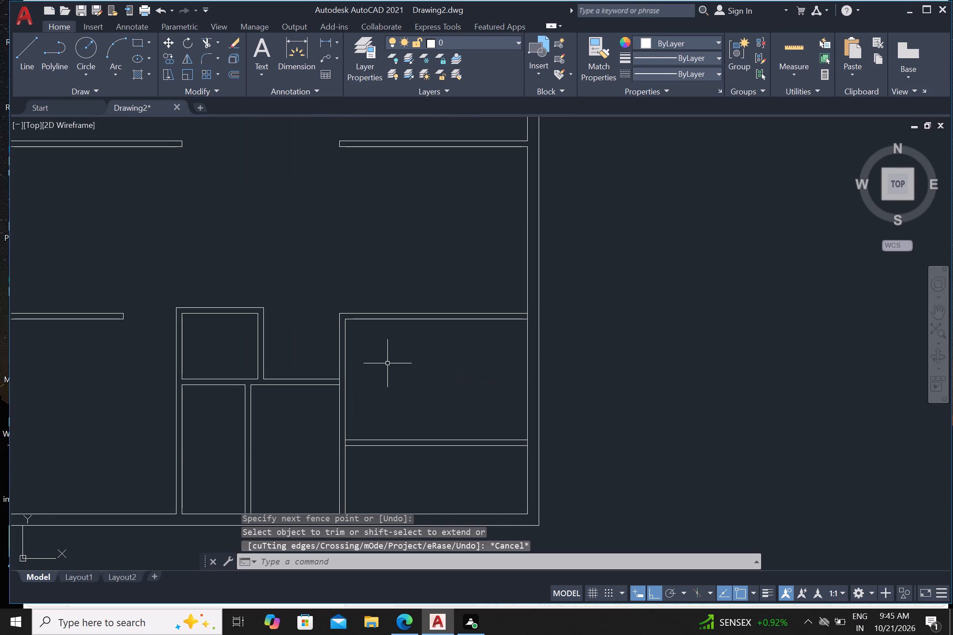
key("l")
key("Return")
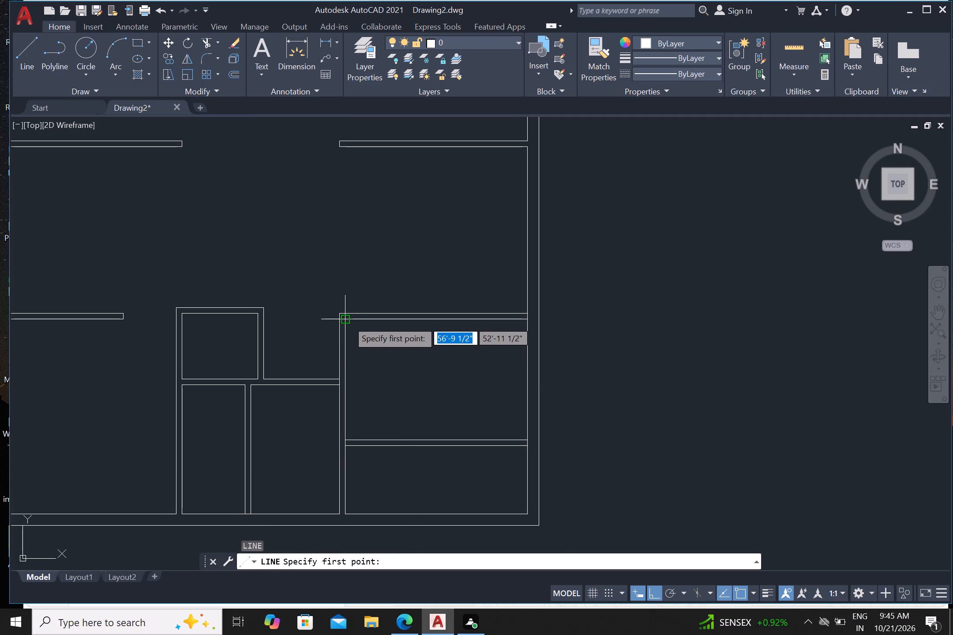
left_click_drag(345, 321, 338, 324)
left_click(311, 329)
key("Return")
key("Return")
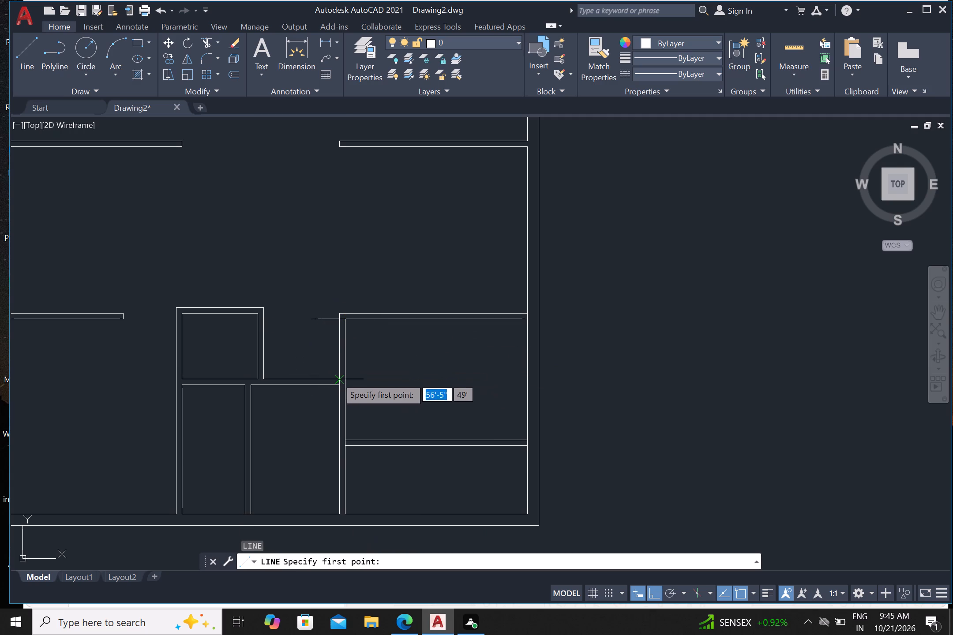
left_click(338, 378)
left_click(393, 373)
key("Return")
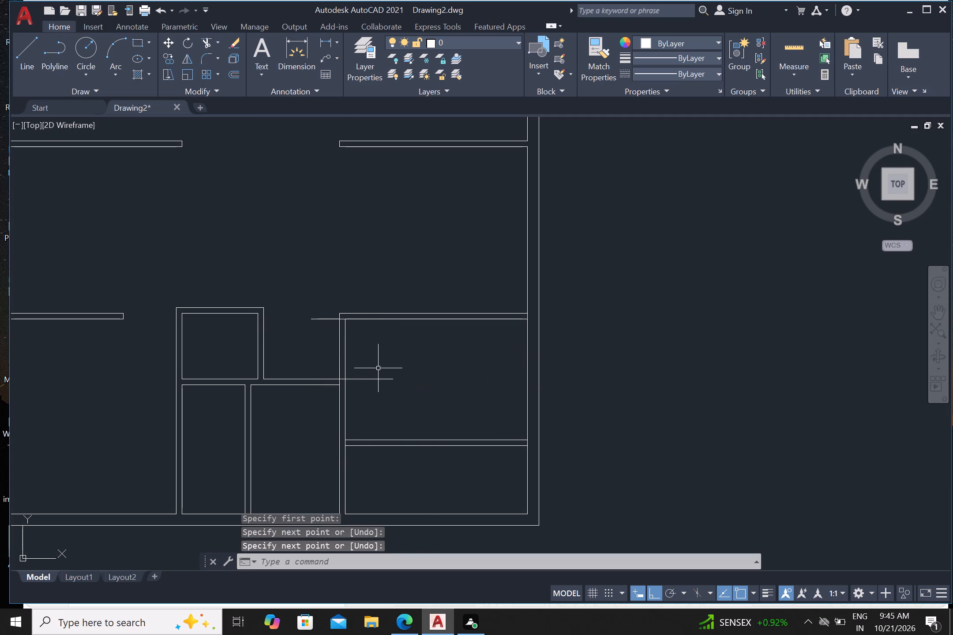
Trim both lower-right vertical partition lines between the two new horizontal lines, and trim those lines' overhangs.
key("t")
key("r")
key("Return")
left_click(379, 362)
left_click(312, 356)
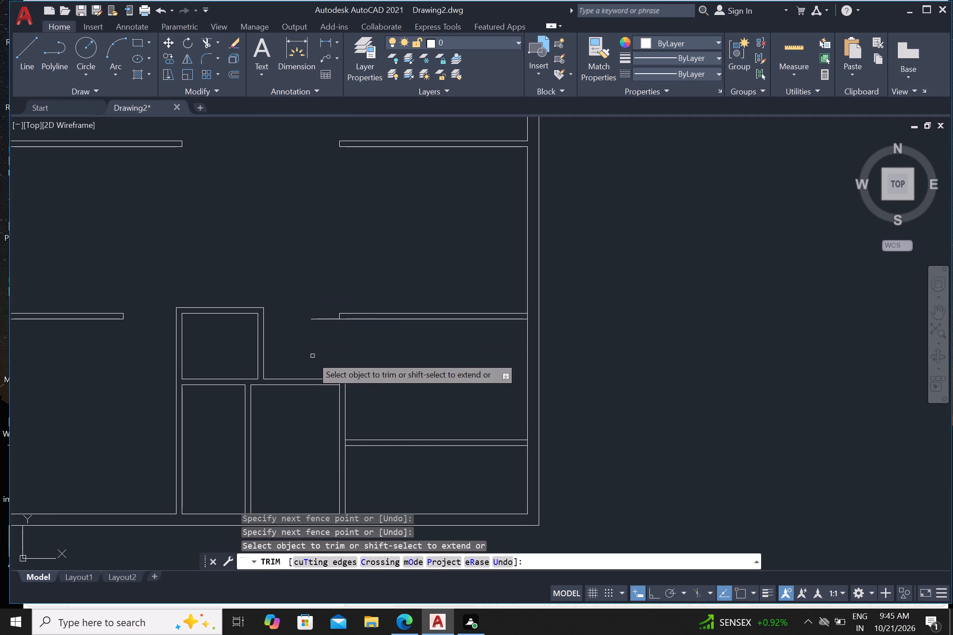
left_click(332, 329)
left_click_drag(330, 310, 331, 317)
left_click_drag(372, 351, 366, 360)
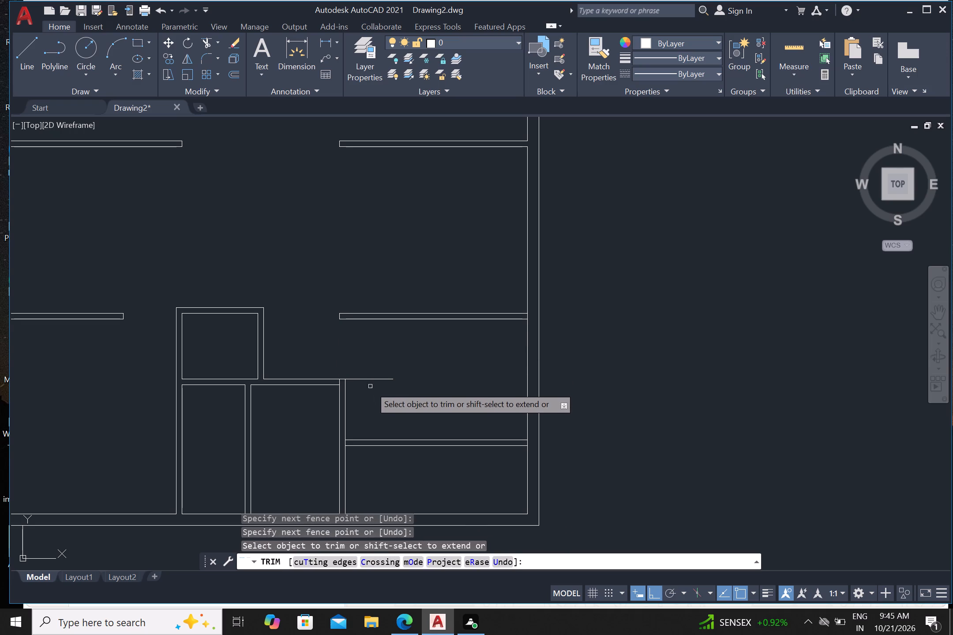
left_click_drag(370, 390, 366, 380)
left_click_drag(366, 366, 369, 371)
left_click(368, 392)
scroll(371, 381, "down", 2)
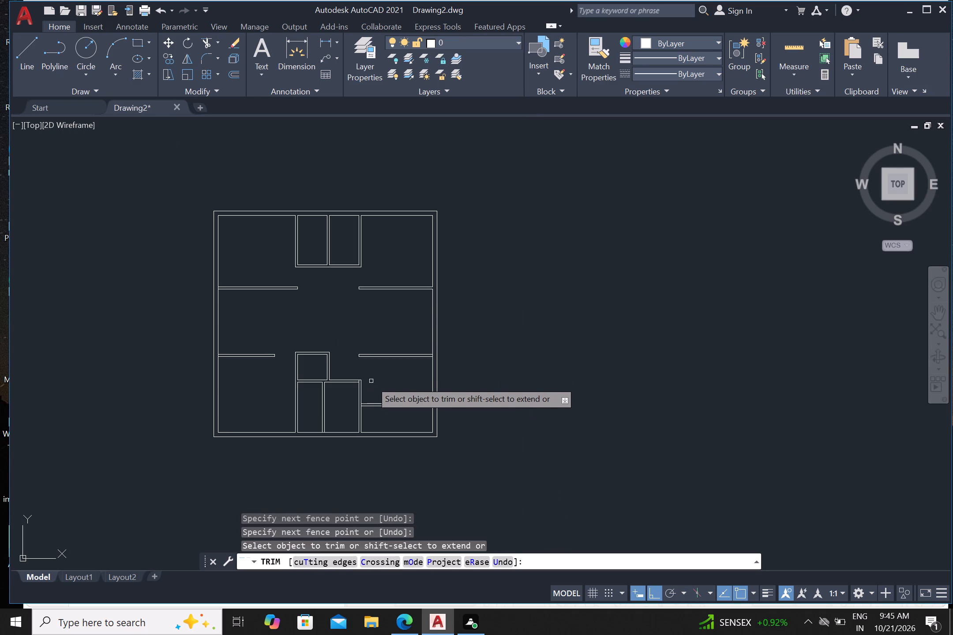
Trim the short vertical line piece inside the wall junction at the bottom-middle room's upper-right corner.
scroll(358, 377, "up", 1)
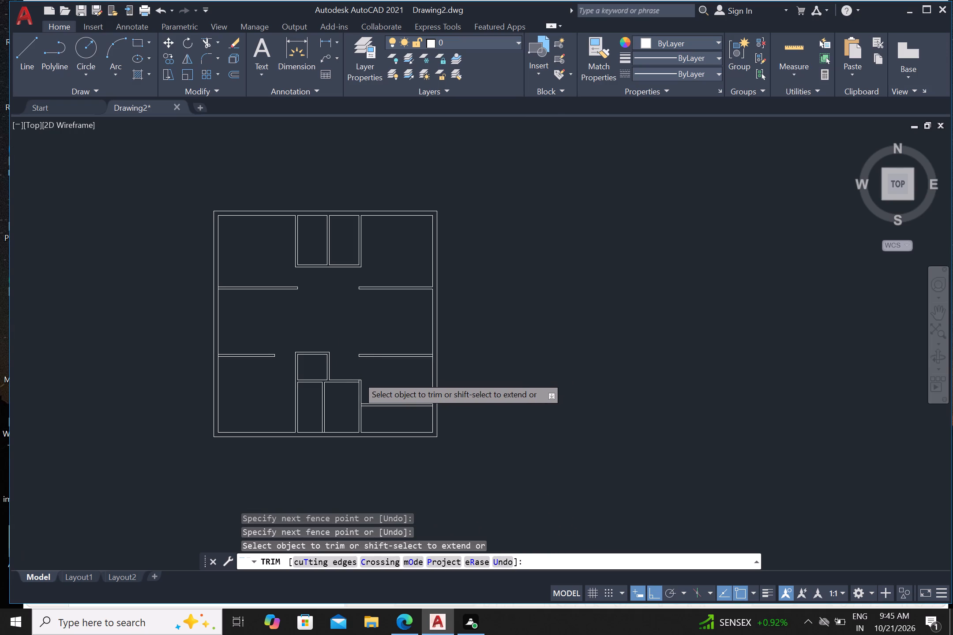
scroll(358, 377, "up", 3)
left_click(363, 403)
scroll(360, 393, "down", 3)
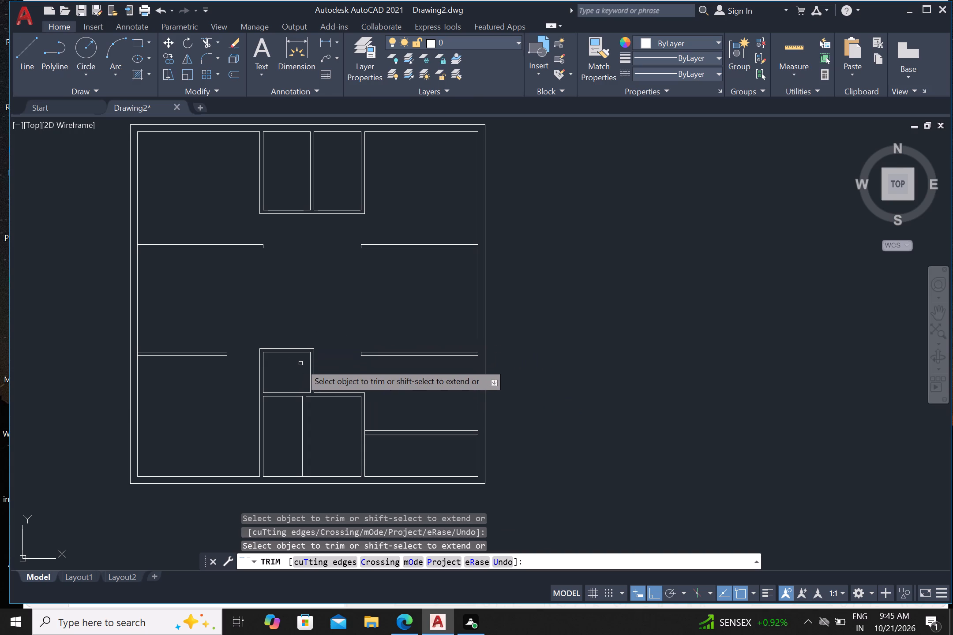
middle_click_drag(291, 370, 311, 383)
scroll(306, 375, "up", 1)
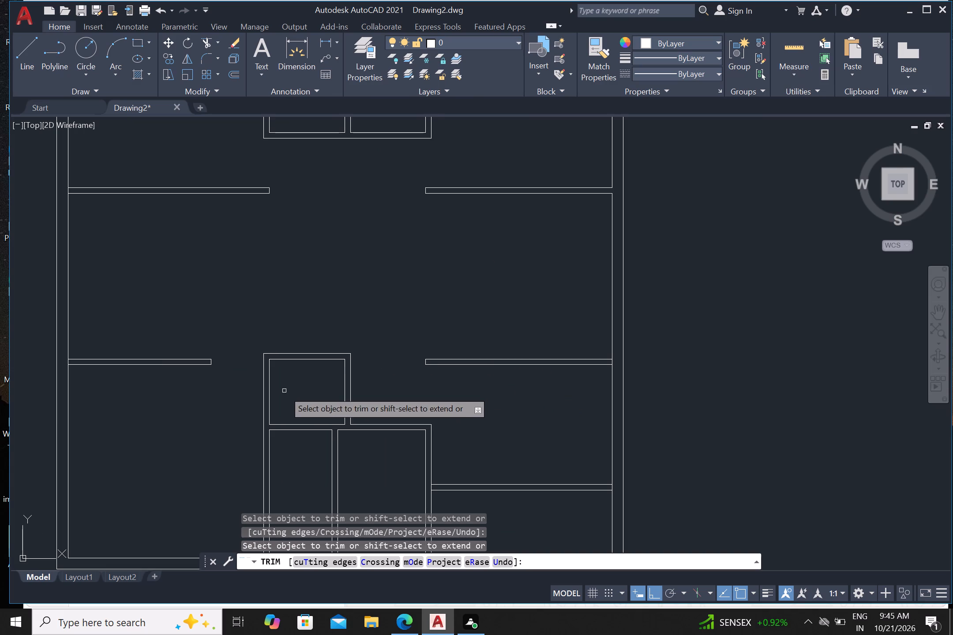
key("Escape")
Draw vertical lines upward from both upper inner corners of the small room above the two bottom-middle rooms, crossing its top wall.
key("l")
key("Return")
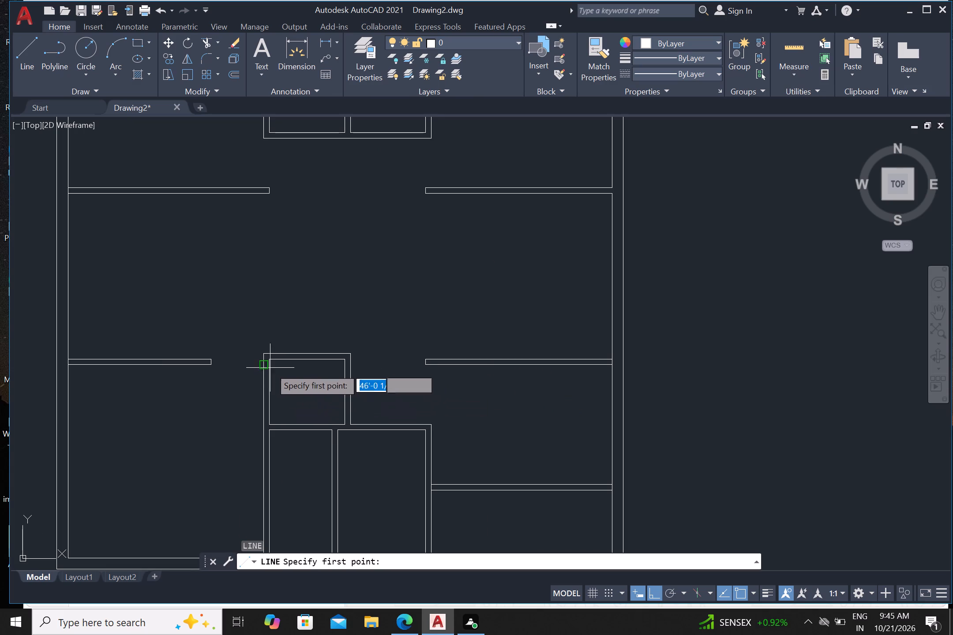
left_click_drag(271, 361, 274, 357)
left_click(292, 324)
key("Return")
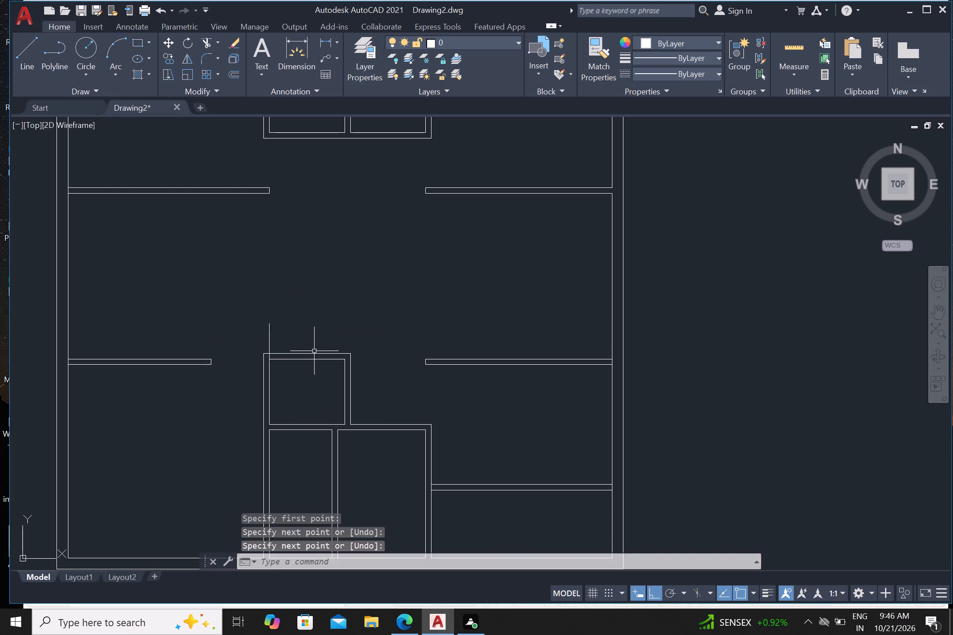
key("Return")
left_click_drag(342, 359, 340, 354)
left_click(343, 330)
key("Return")
Trim the small room's top wall lines between the two new vertical lines, and trim those lines' overhangs above the wall.
type("tr")
key("Return")
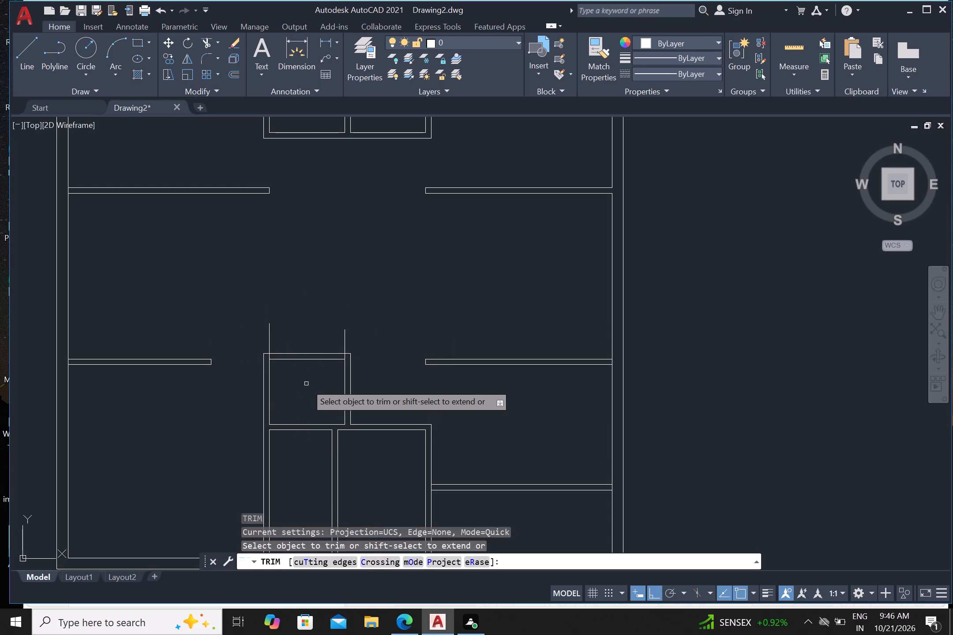
left_click_drag(308, 381, 308, 376)
left_click_drag(312, 318, 306, 328)
left_click(255, 335)
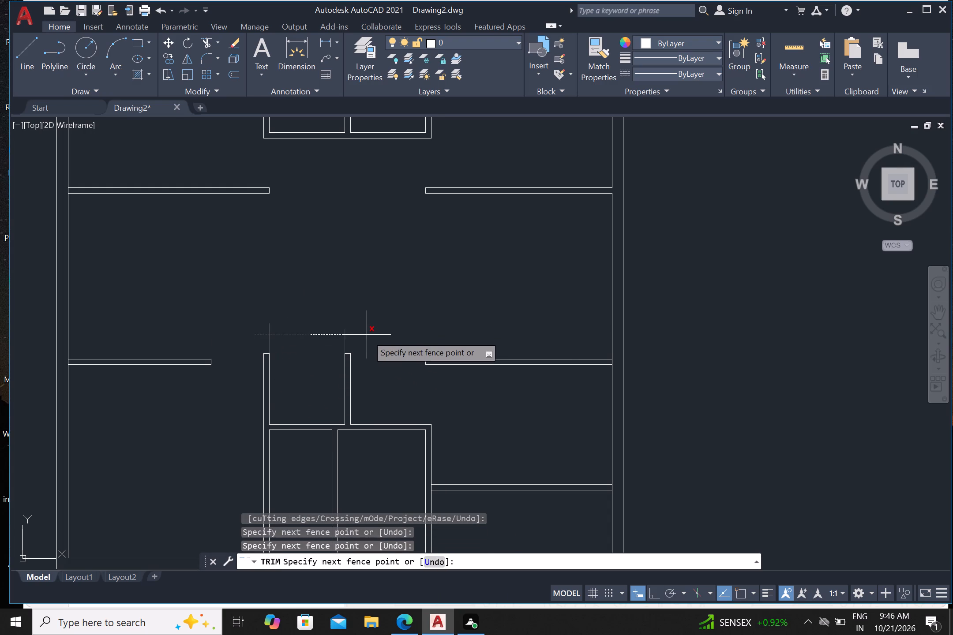
left_click(367, 335)
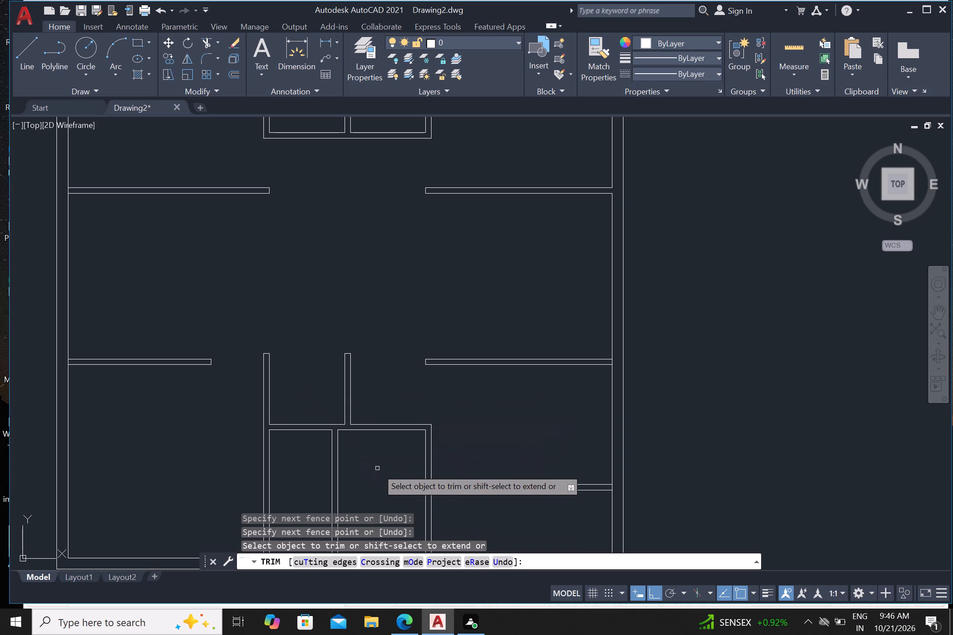
scroll(379, 464, "down", 1)
middle_click_drag(331, 483, 344, 402)
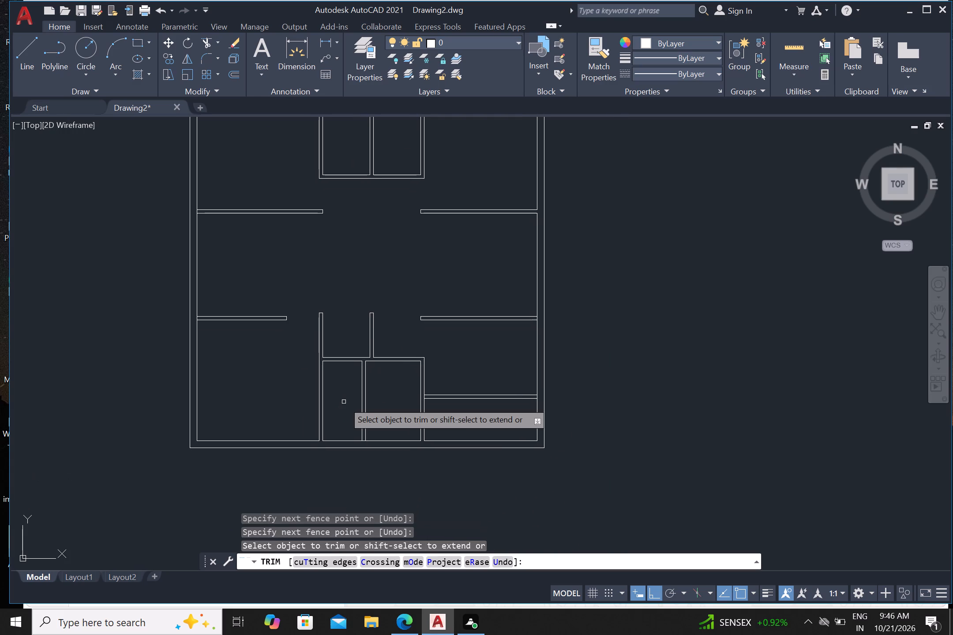
scroll(342, 402, "up", 1)
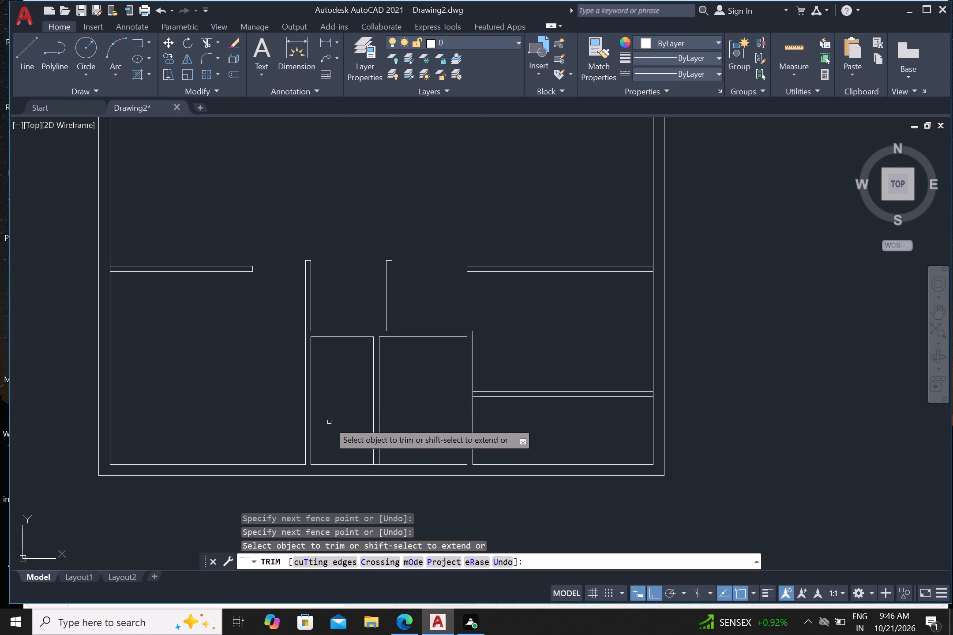
key("Escape")
Draw a horizontal line about 5'-9" long leftward from the midpoint of the bottom-middle rooms' partition, crossing the left room's left wall.
key("l")
key("Return")
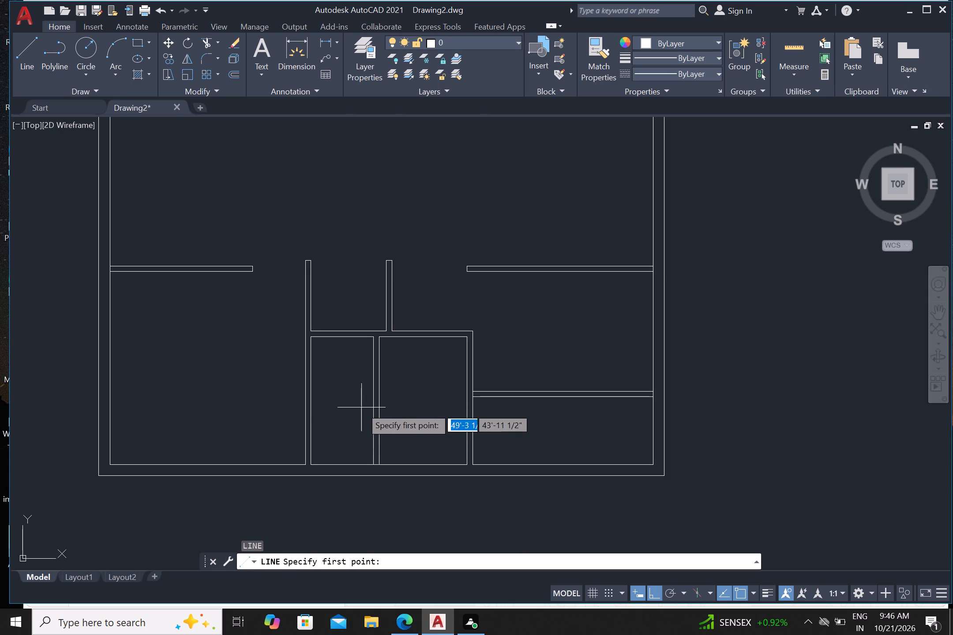
left_click_drag(371, 400, 349, 400)
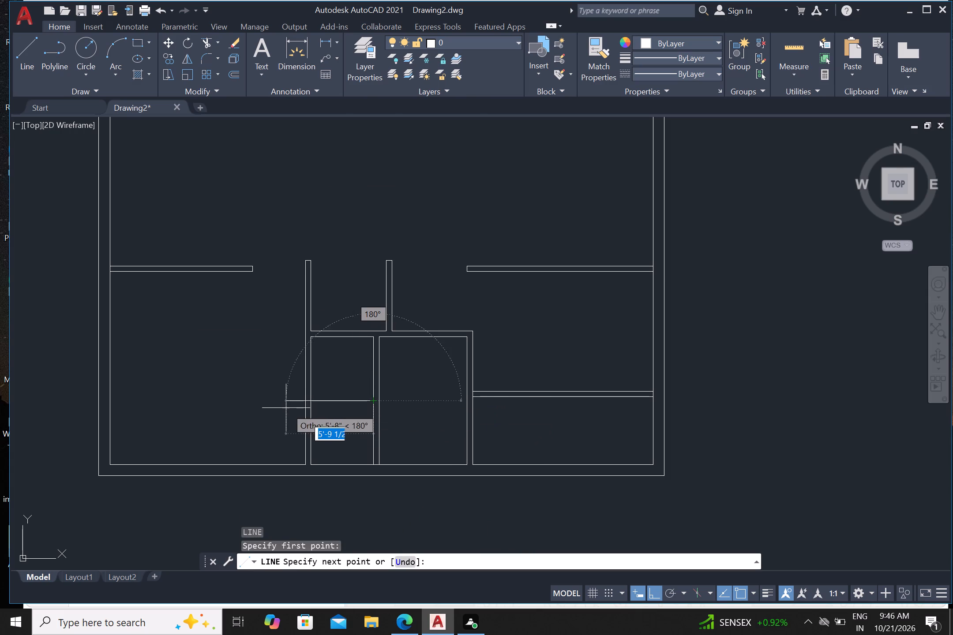
left_click(284, 408)
key("Return")
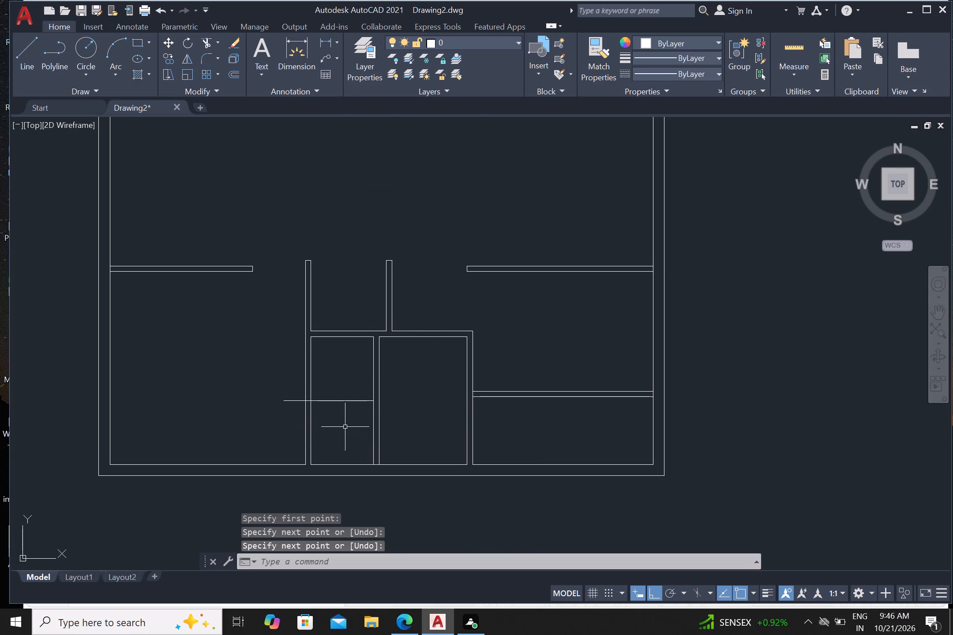
Offset the new horizontal line 1'3" both above and below.
key("o")
key("Return")
key("1")
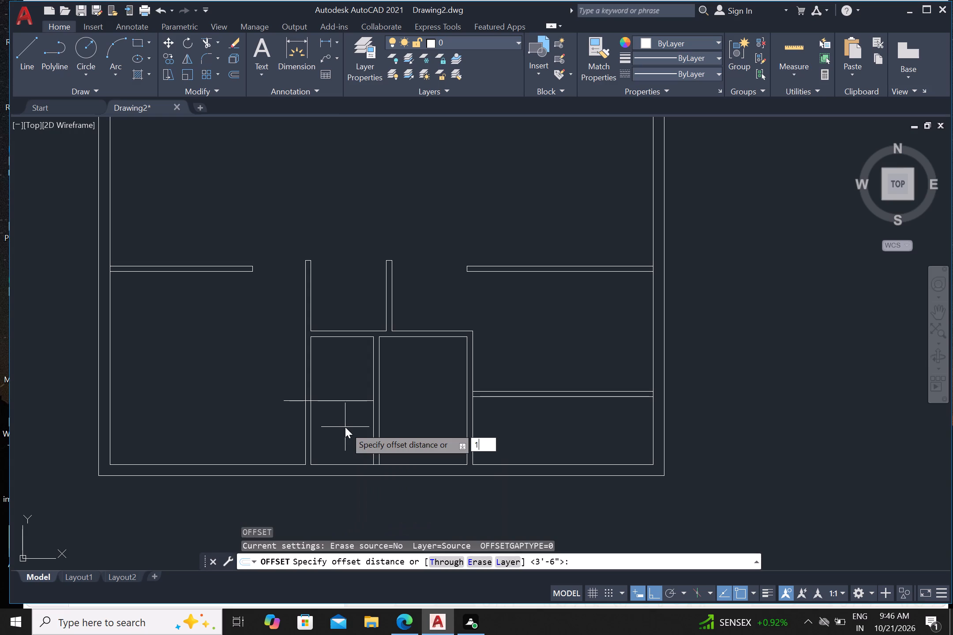
key("apostrophe")
key("3")
key("shift+quotedbl")
key("Return")
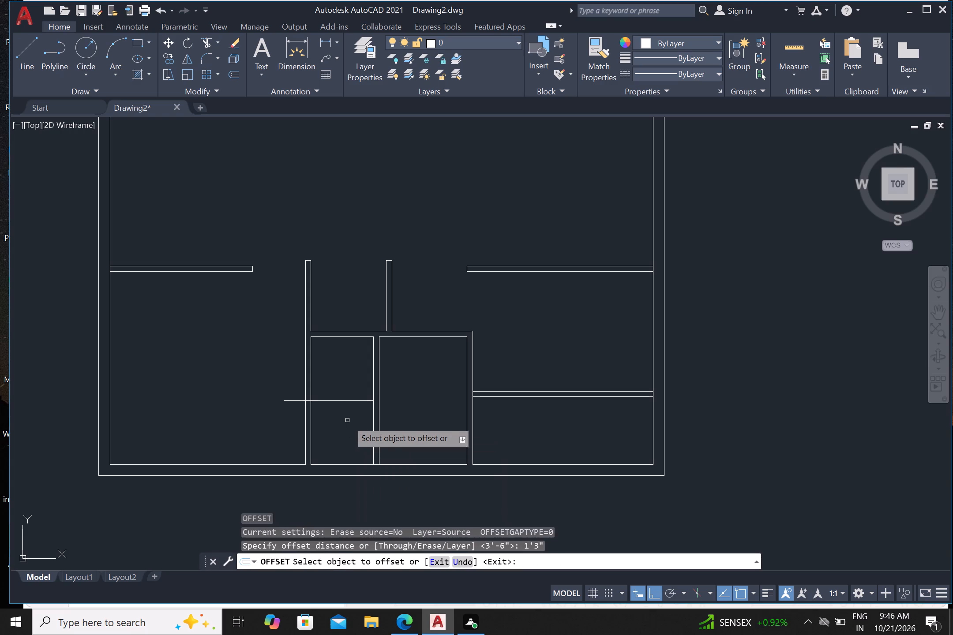
left_click(348, 401)
left_click(352, 381)
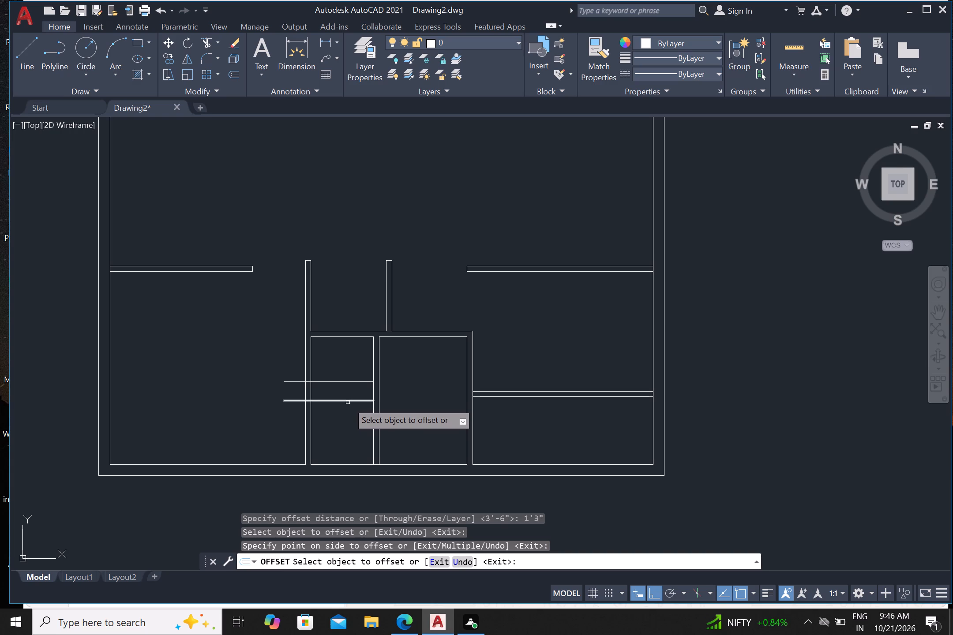
left_click_drag(348, 402, 347, 407)
left_click_drag(340, 433, 344, 439)
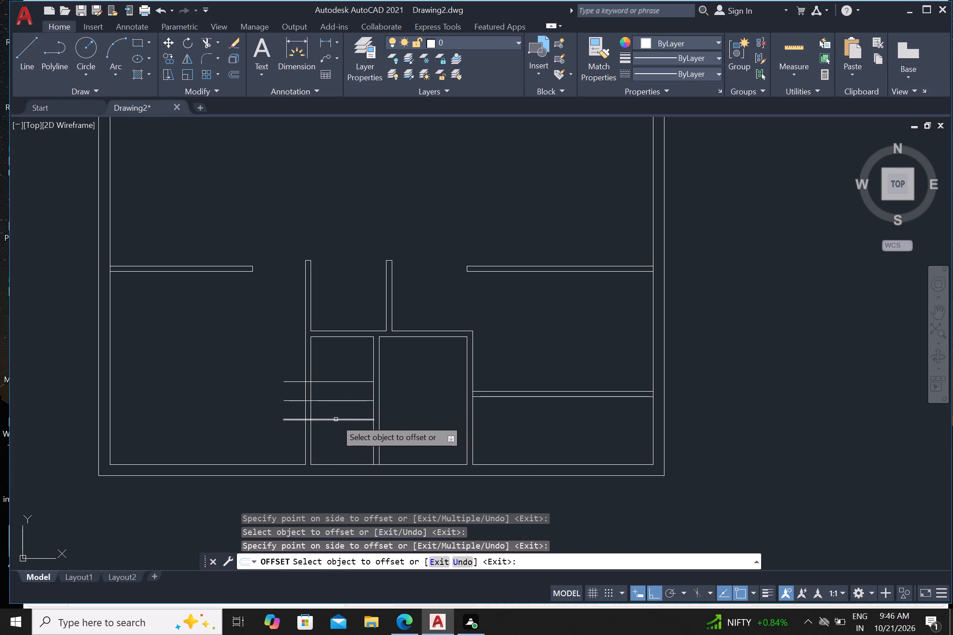
key("Escape")
Draw lines rightward from the ends of the lower and upper offset lines, continuing them across the partition between the bottom-middle rooms.
key("l")
key("Return")
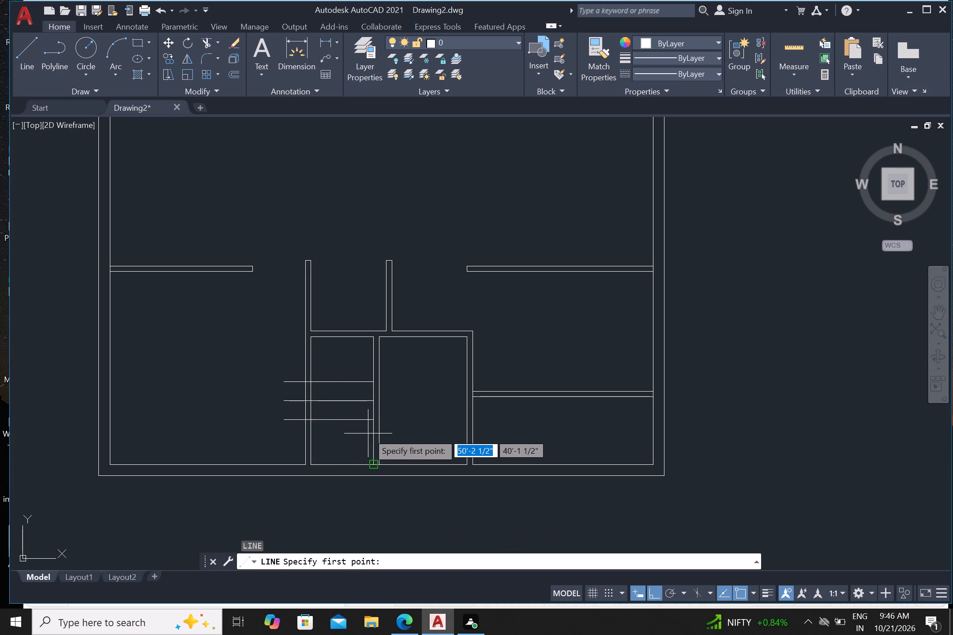
left_click_drag(372, 422, 377, 422)
left_click(407, 420)
key("Return")
key("Return")
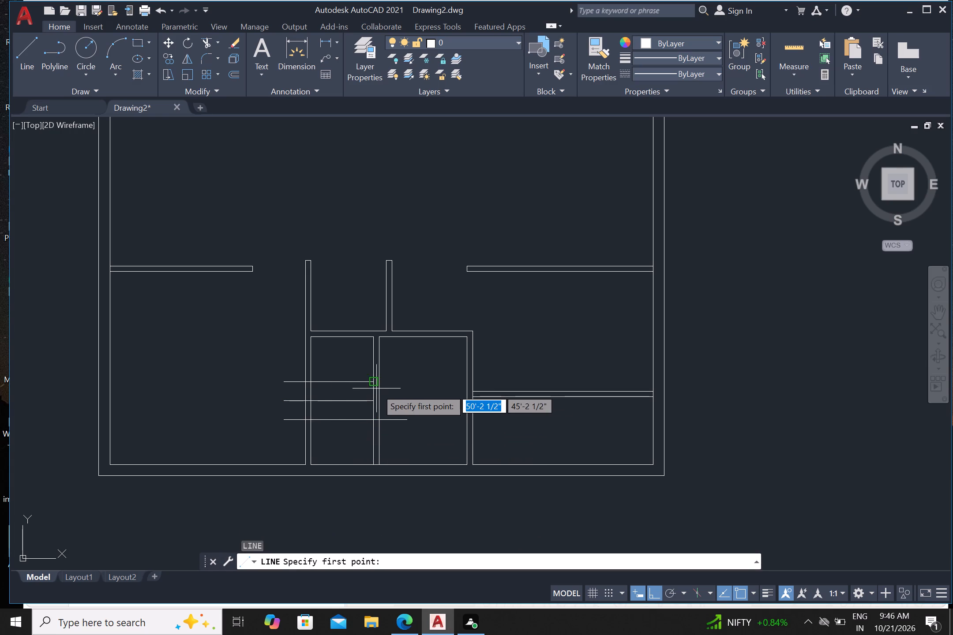
left_click(373, 384)
left_click(413, 385)
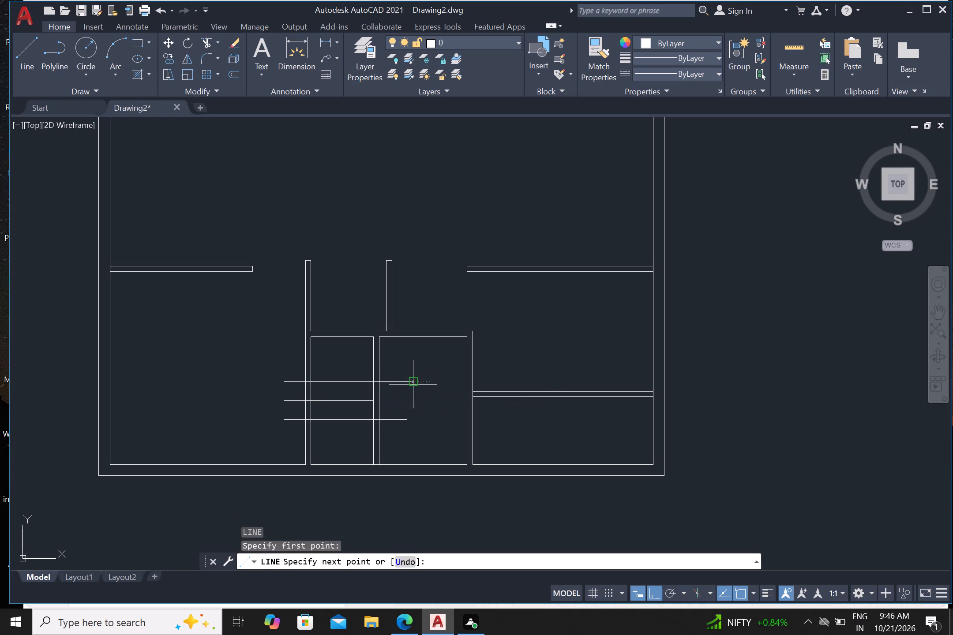
key("Return")
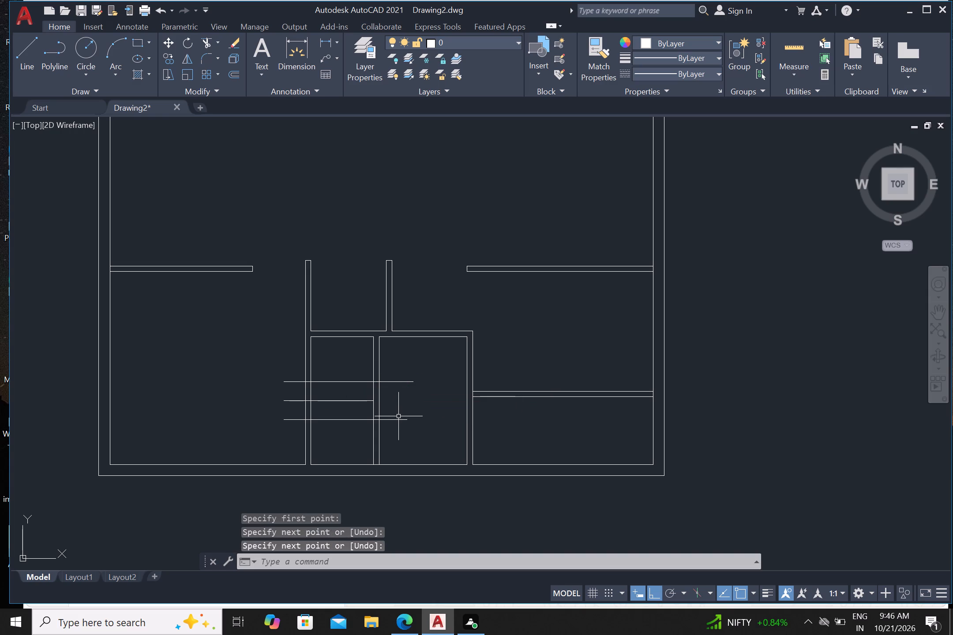
key("Escape")
Trim both lines of the partition between the bottom-middle rooms in the span between the upper and lower offset lines.
key("t")
key("r")
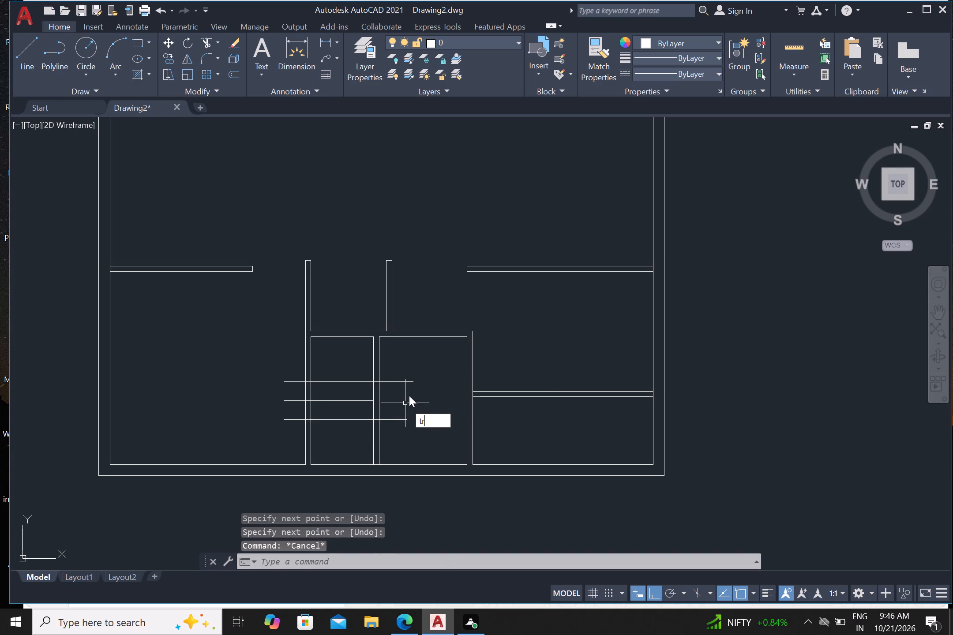
key("Return")
left_click(397, 399)
left_click(368, 396)
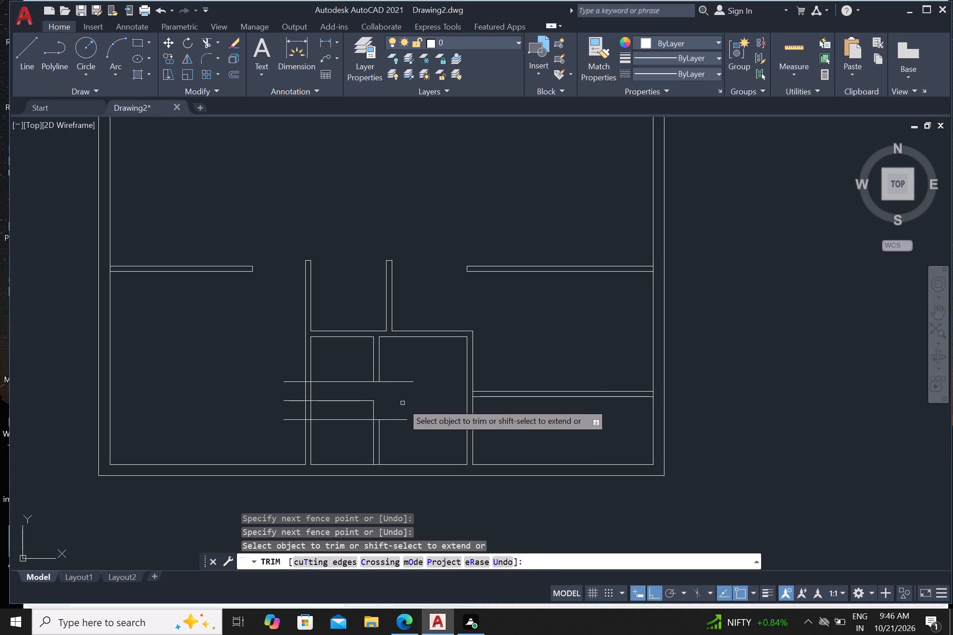
left_click_drag(391, 402, 384, 401)
double_click(359, 407)
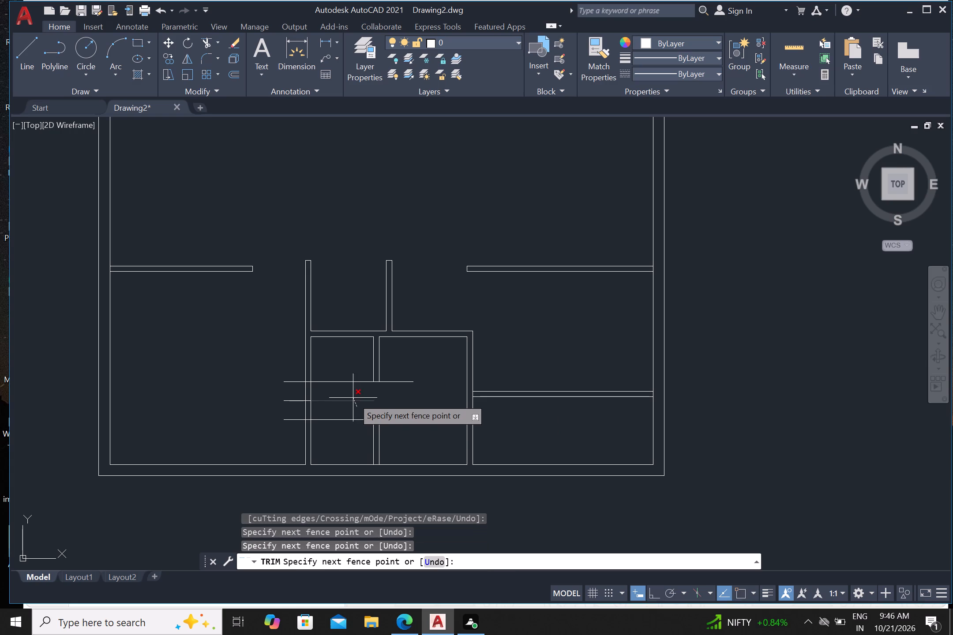
Trim both lines of the bottom-left-middle room's left wall between the offset lines, and remove the remaining horizontal centre line pieces.
left_click(354, 394)
left_click(323, 393)
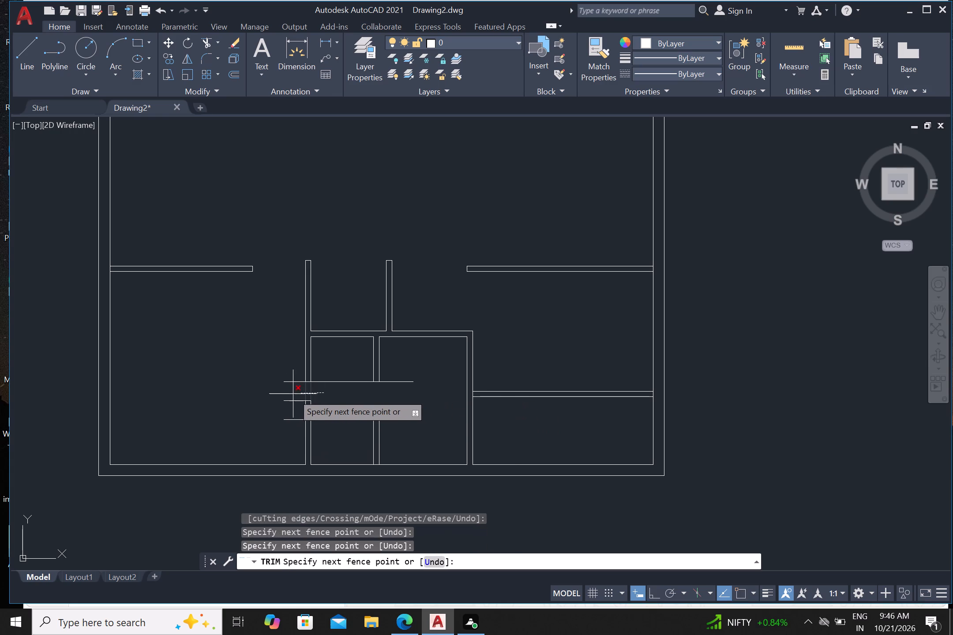
double_click(296, 392)
double_click(296, 409)
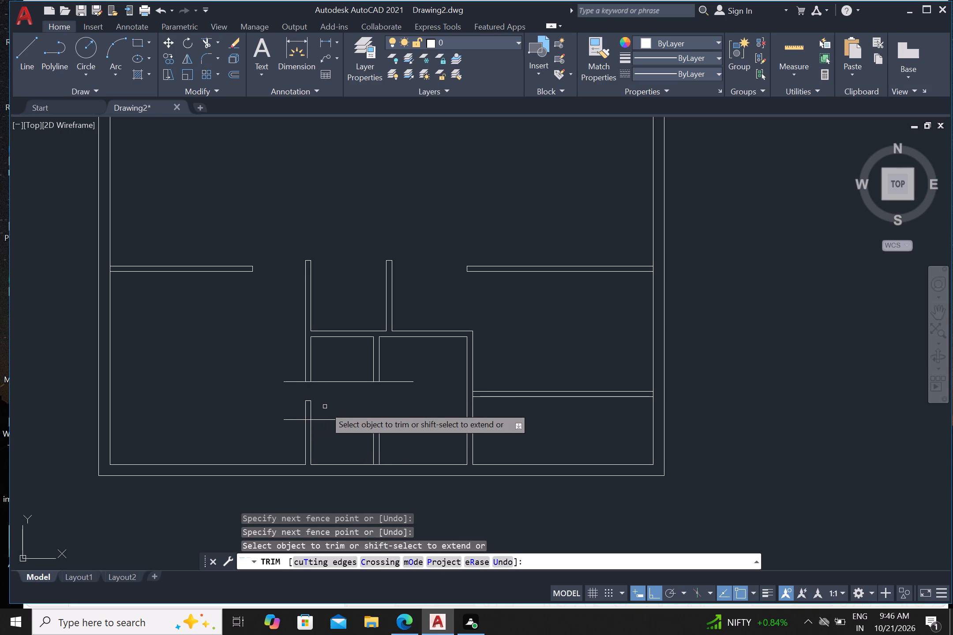
left_click(320, 409)
left_click_drag(295, 409, 299, 409)
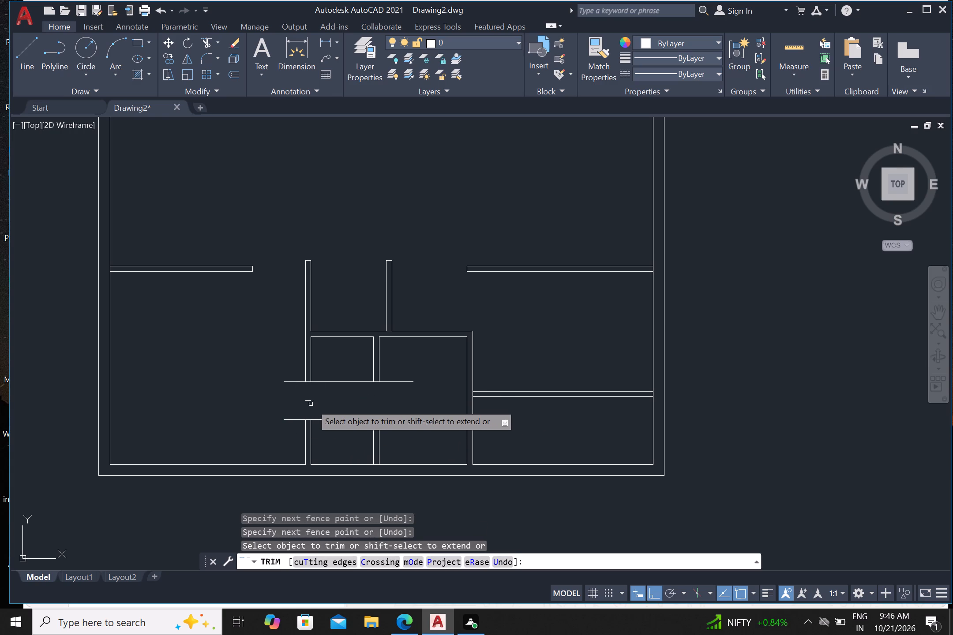
left_click(309, 401)
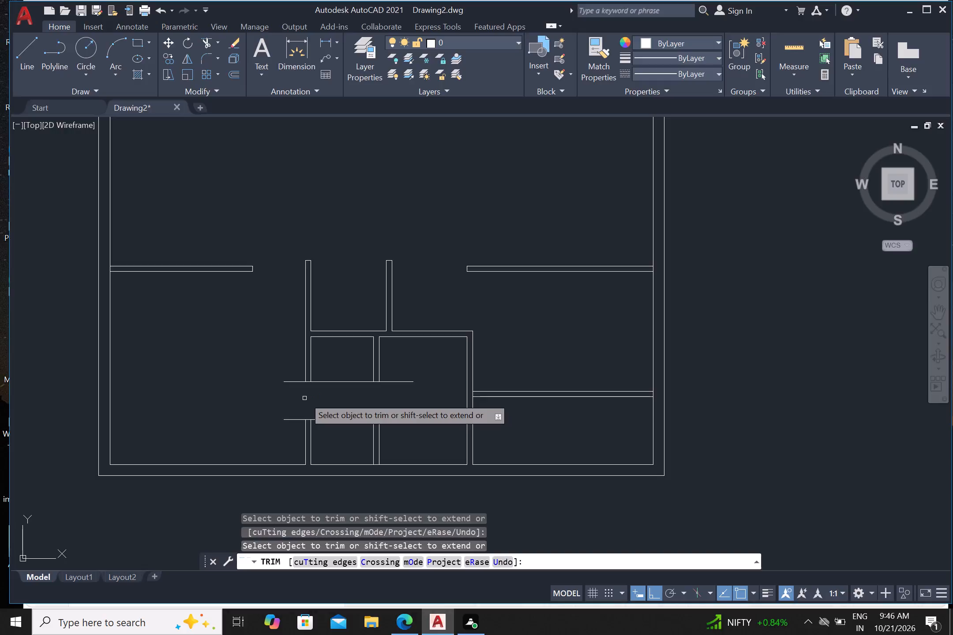
Trim the two offset lines outside the left wall, between the two walls and beyond the partition, leaving only the wall end caps.
left_click(297, 375)
left_click(297, 429)
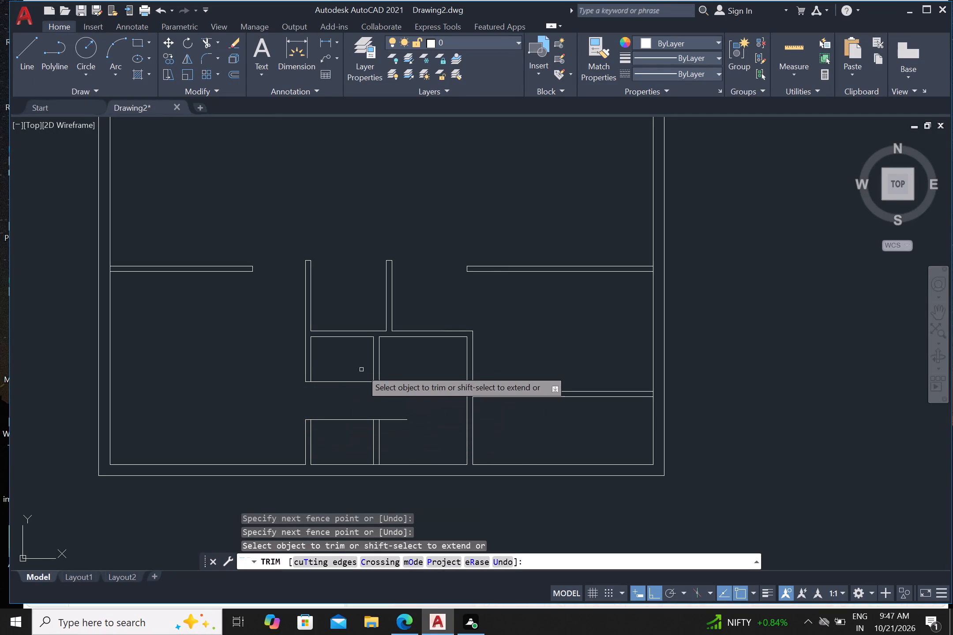
left_click(337, 365)
left_click(336, 426)
left_click_drag(392, 367, 391, 371)
left_click(387, 429)
scroll(380, 417, "down", 2)
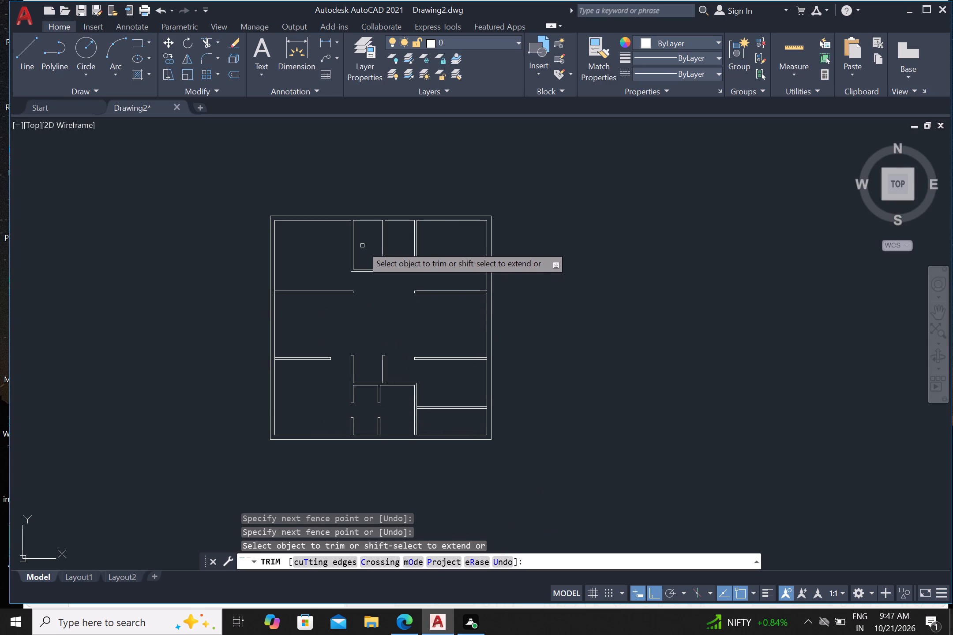
scroll(359, 238, "up", 1)
middle_click_drag(363, 235, 365, 272)
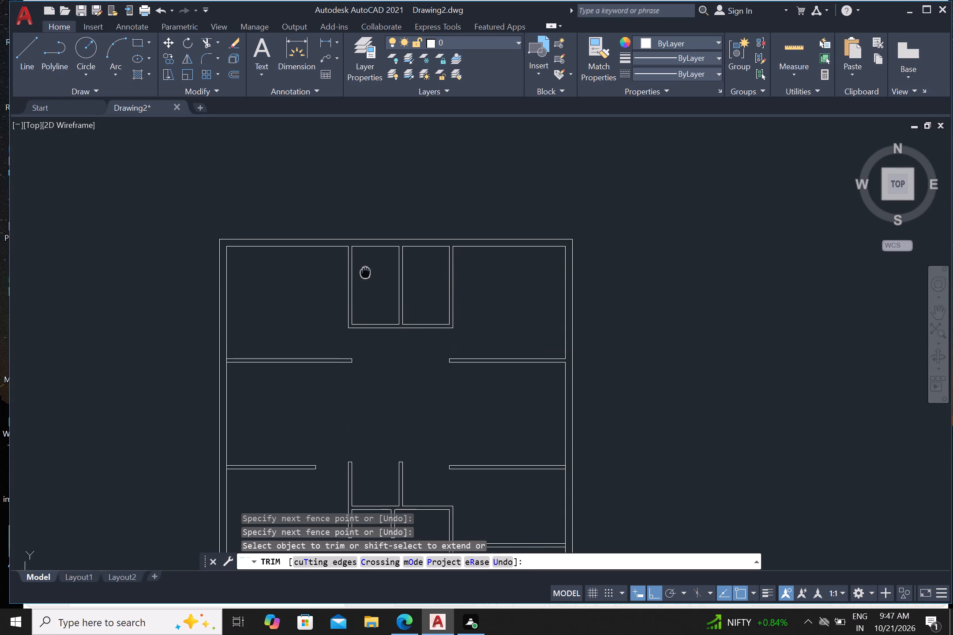
middle_click_drag(365, 272, 365, 280)
scroll(356, 269, "up", 1)
key("Escape")
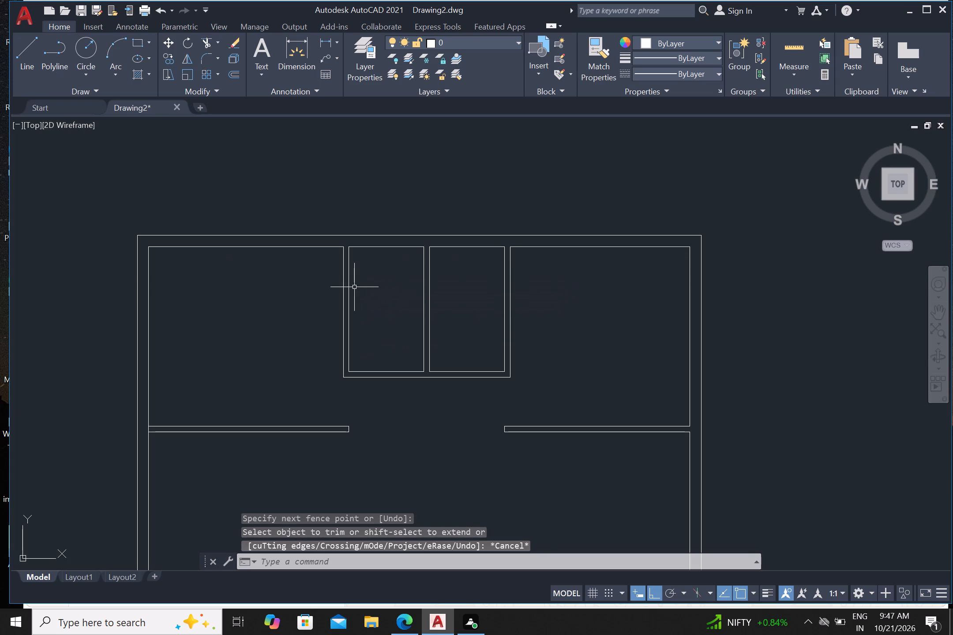
Draw short lines closing the outer wall's inner face where the top-middle rooms' left and right walls meet it.
key("l")
key("Return")
scroll(349, 264, "up", 2)
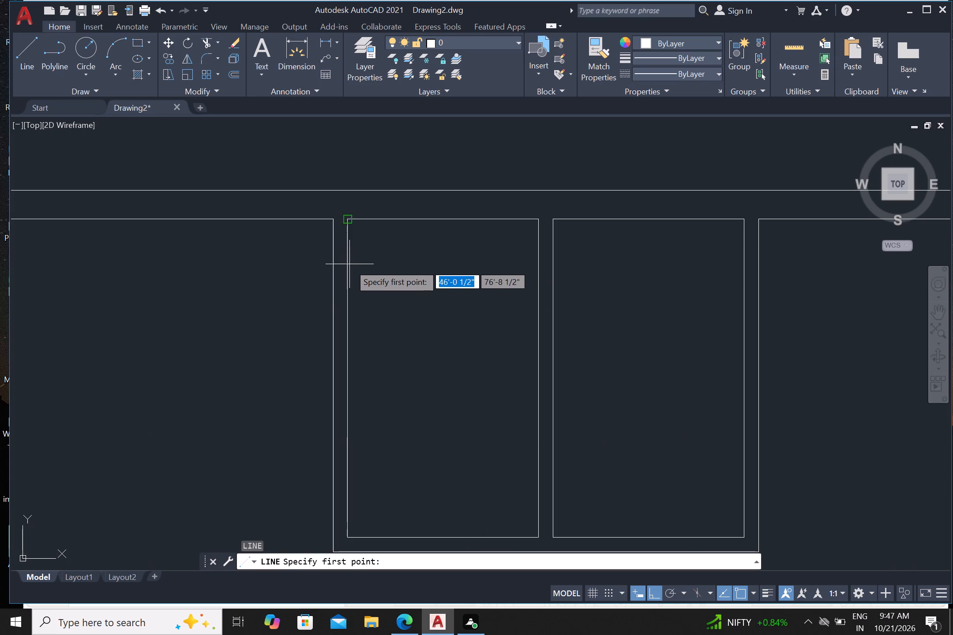
left_click(348, 220)
left_click(334, 221)
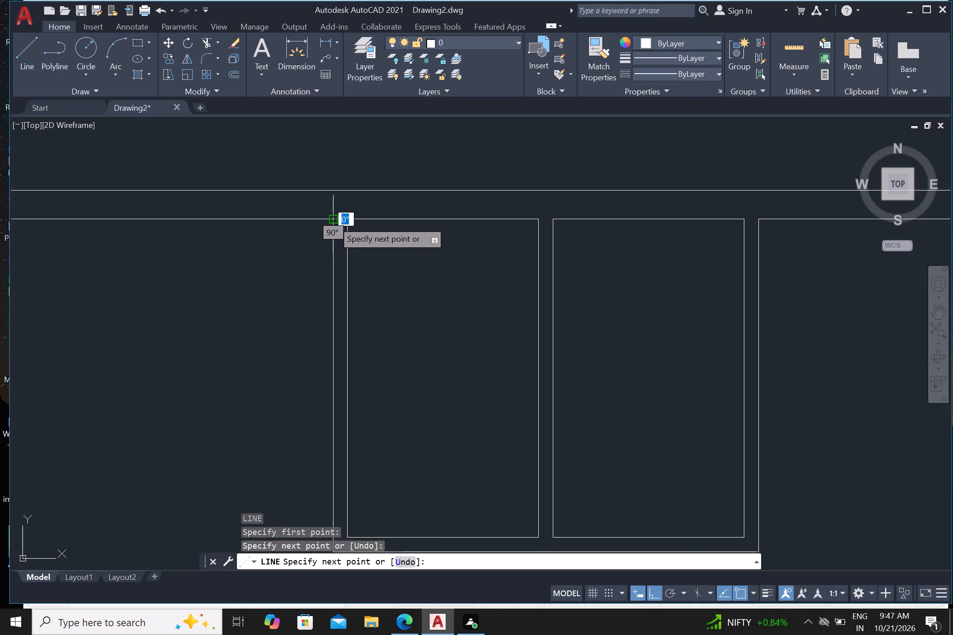
key("Return")
scroll(396, 255, "down", 2)
scroll(518, 257, "up", 2)
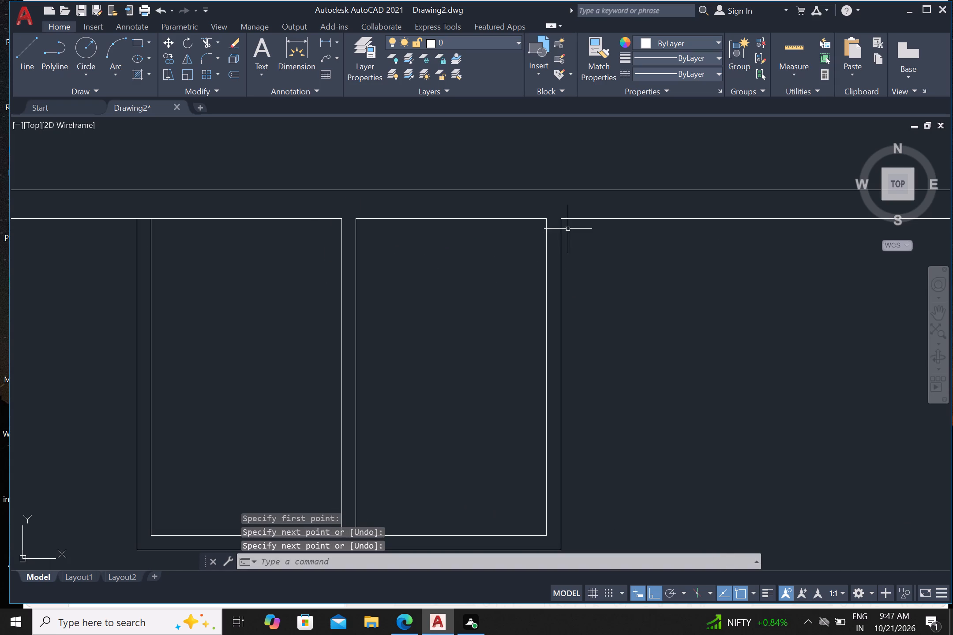
key("Return")
left_click(545, 220)
left_click(558, 220)
key("Return")
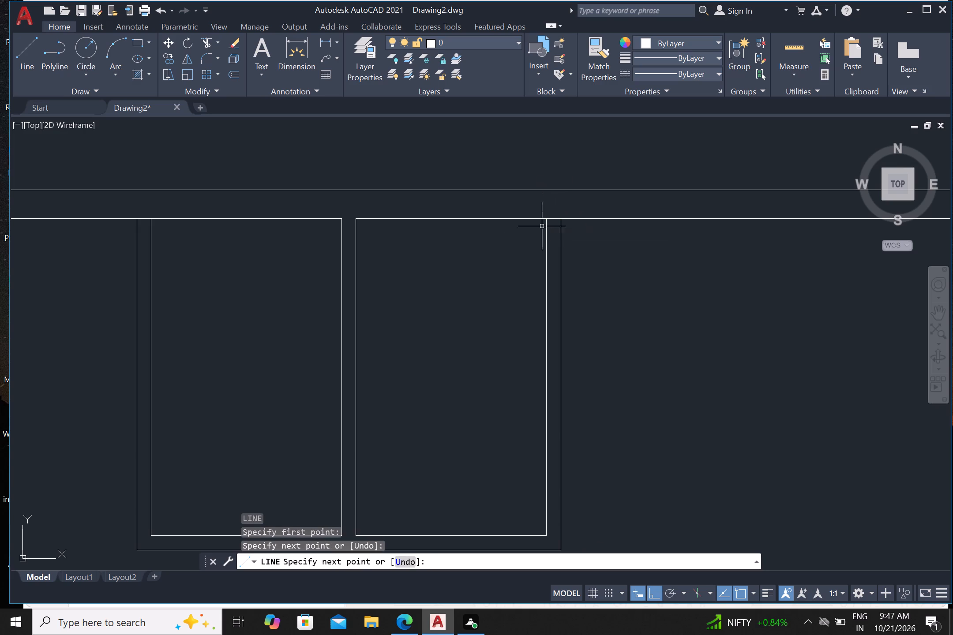
Offset the short closing lines atop the top-middle rooms' left and right walls 4.5" downward along each wall.
scroll(468, 269, "down", 1)
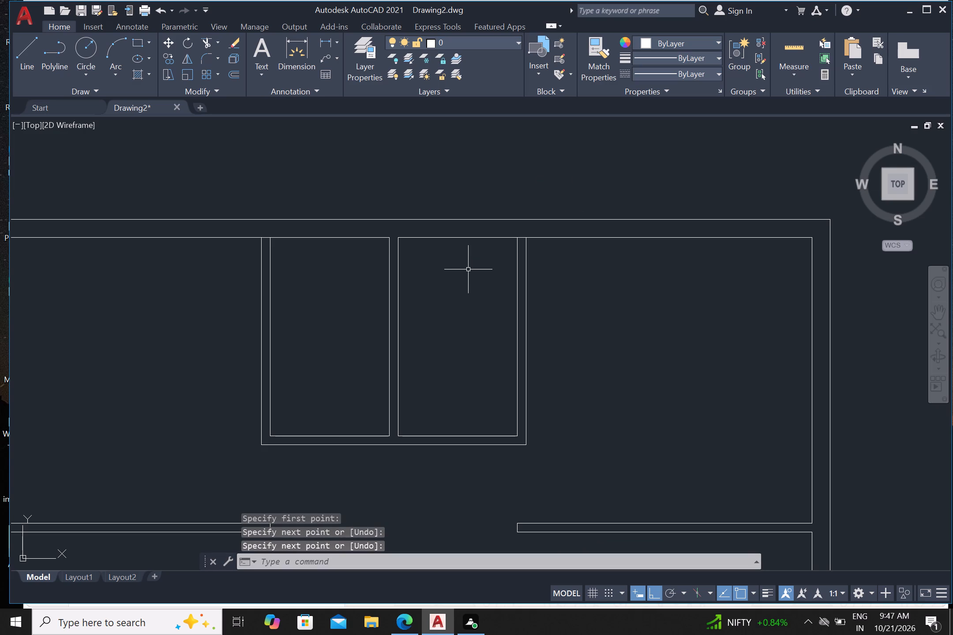
scroll(482, 262, "up", 1)
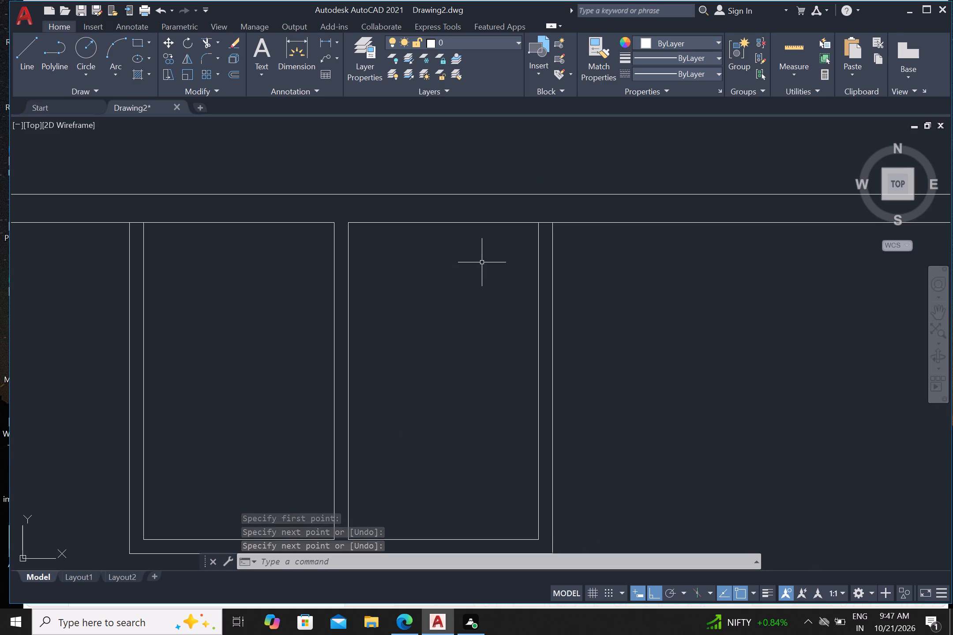
key("Escape")
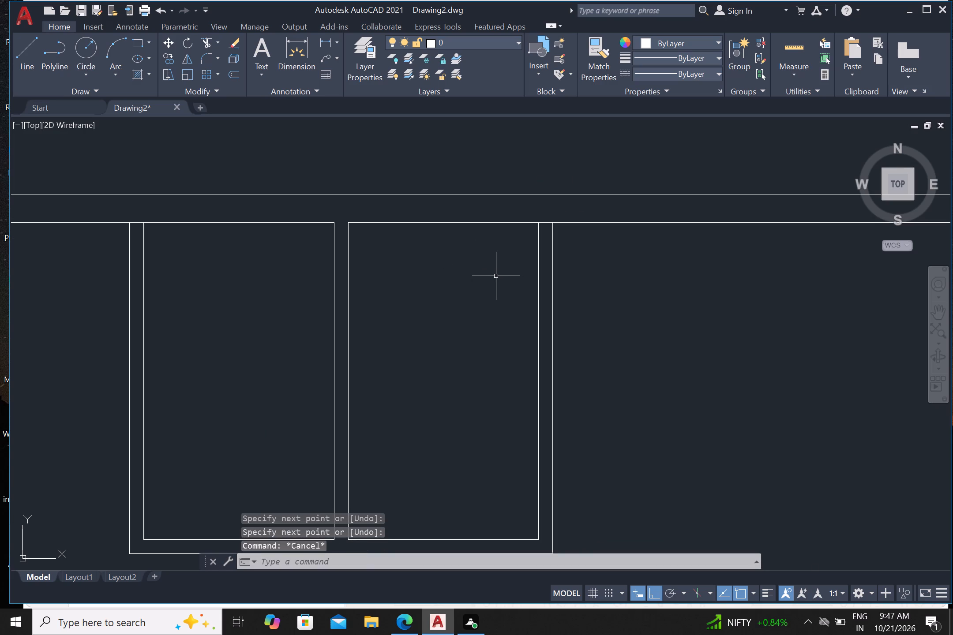
key("o")
key("Return")
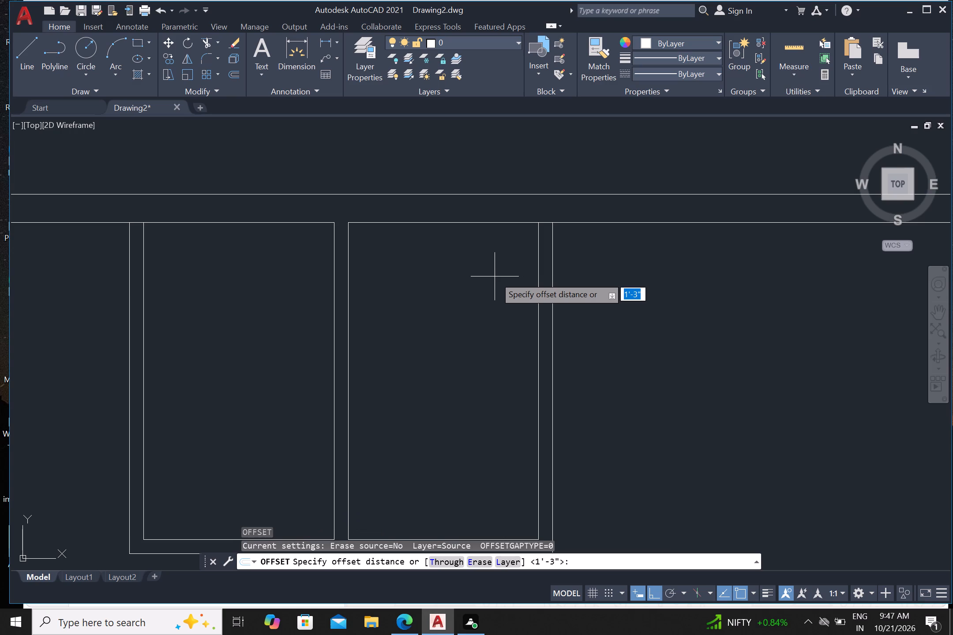
type("4.")
key("5")
key("shift+quotedbl")
key("Return")
scroll(543, 227, "up", 2)
left_click(545, 217)
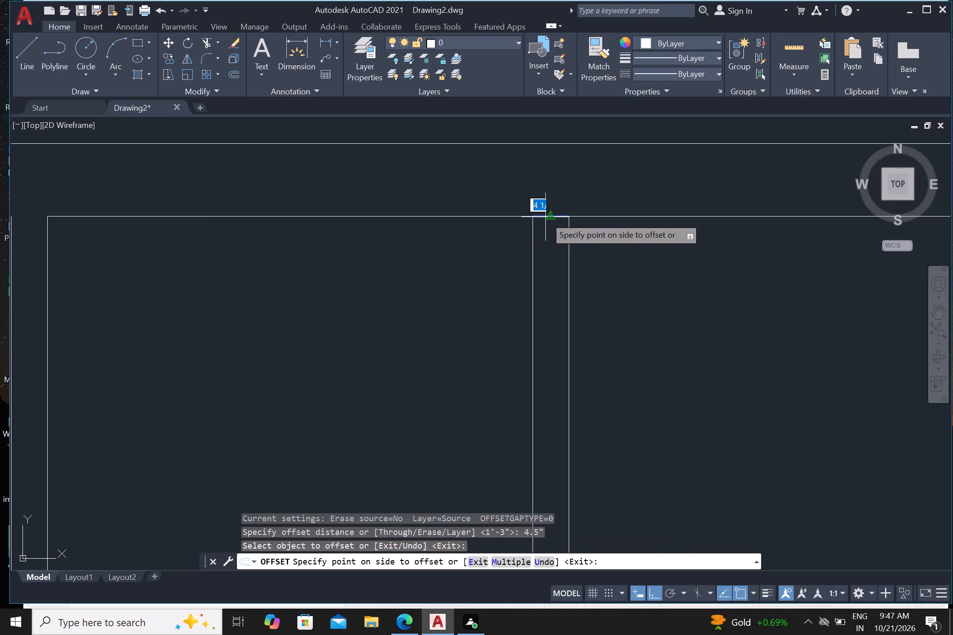
left_click_drag(537, 257, 537, 261)
scroll(476, 294, "down", 5)
scroll(400, 284, "up", 3)
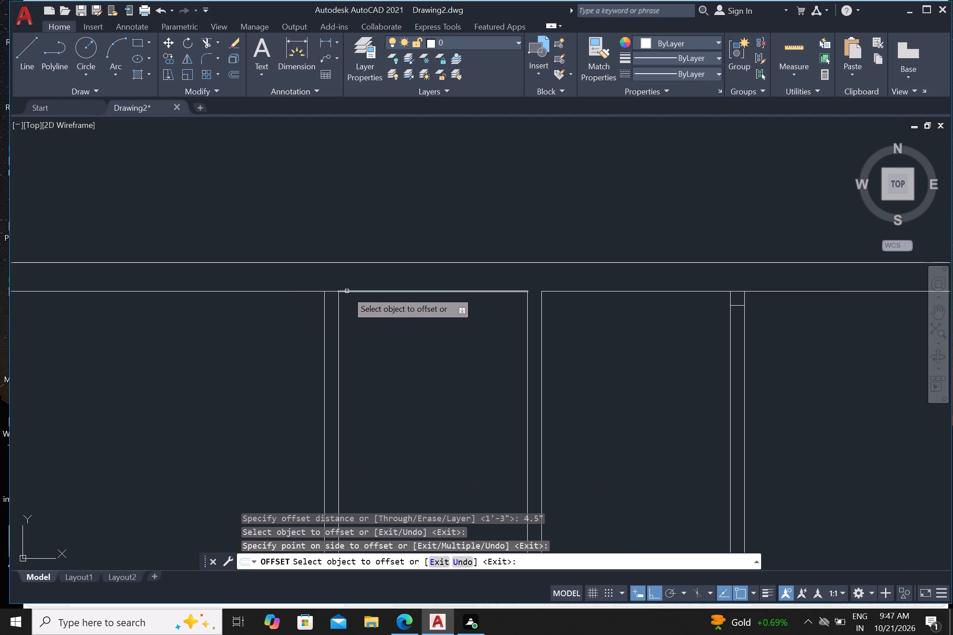
scroll(347, 291, "up", 3)
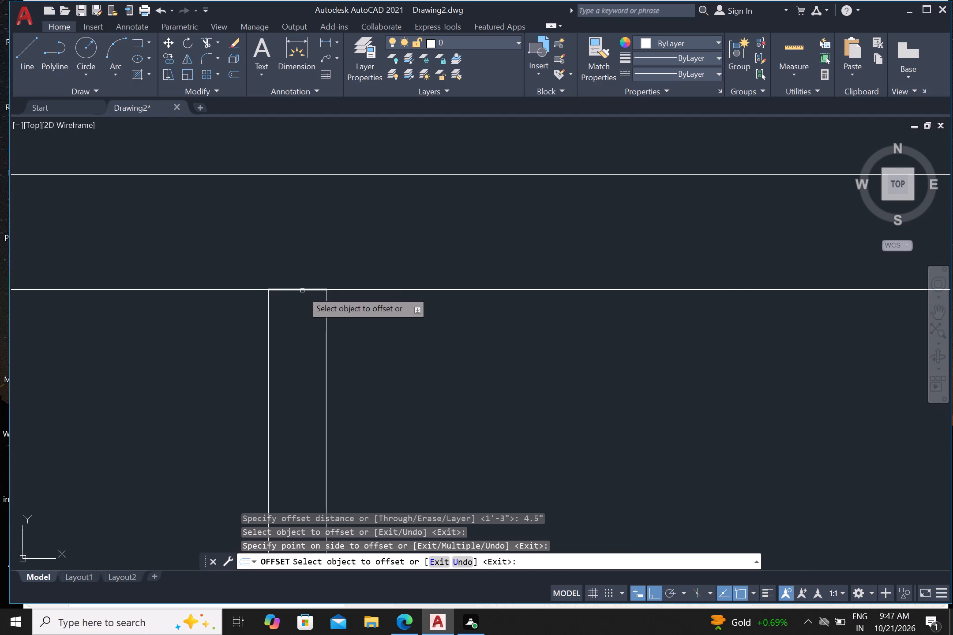
left_click(302, 290)
left_click(290, 336)
scroll(298, 332, "down", 3)
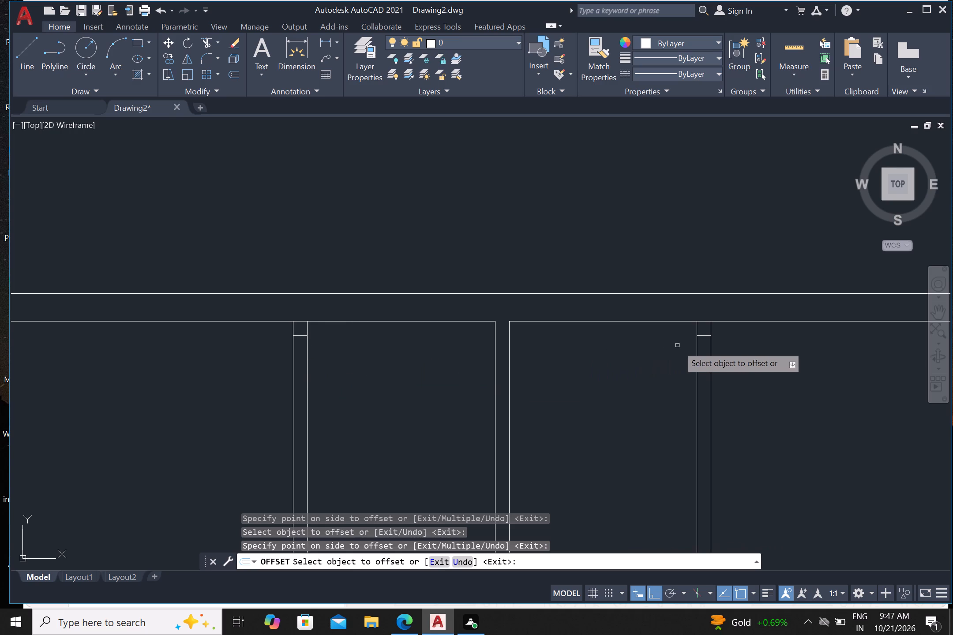
Offset the new cap lines in the top-middle rooms' right and left walls 2'6" downward to mark the passage openings.
left_click(701, 336)
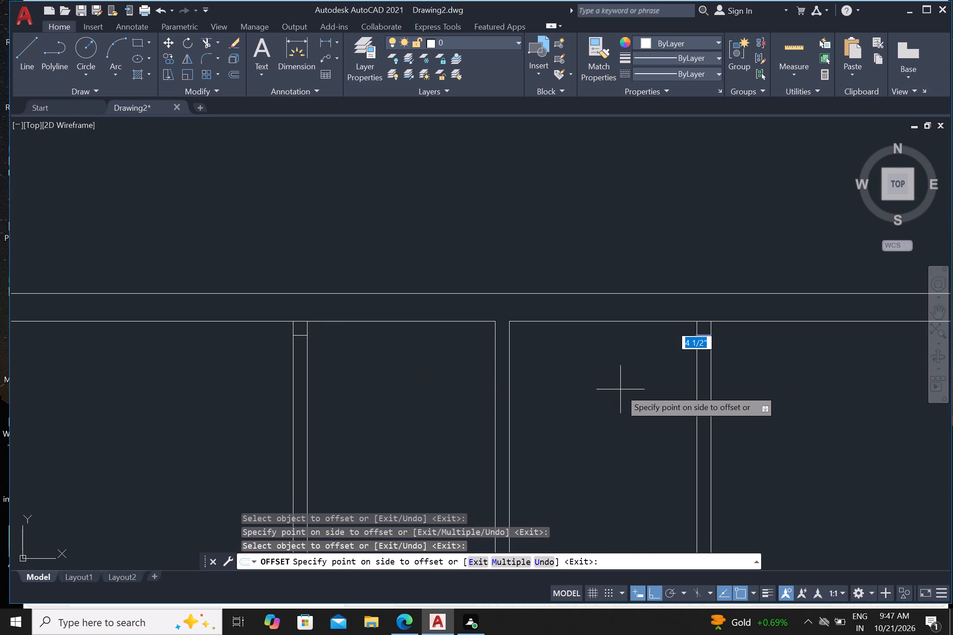
key("2")
key("apostrophe")
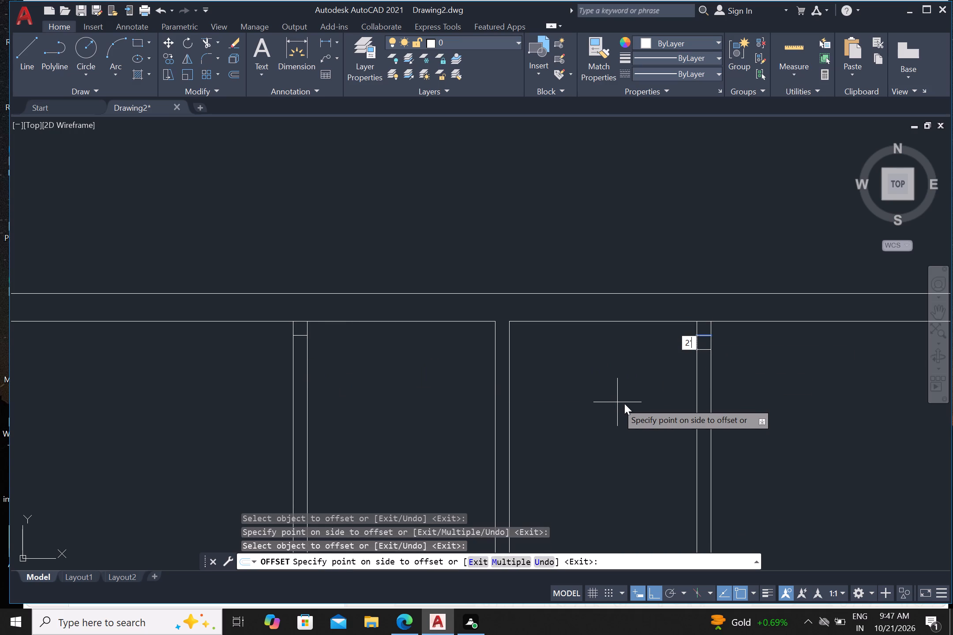
key("6")
key("shift+quotedbl")
key("Return")
scroll(626, 406, "down", 1)
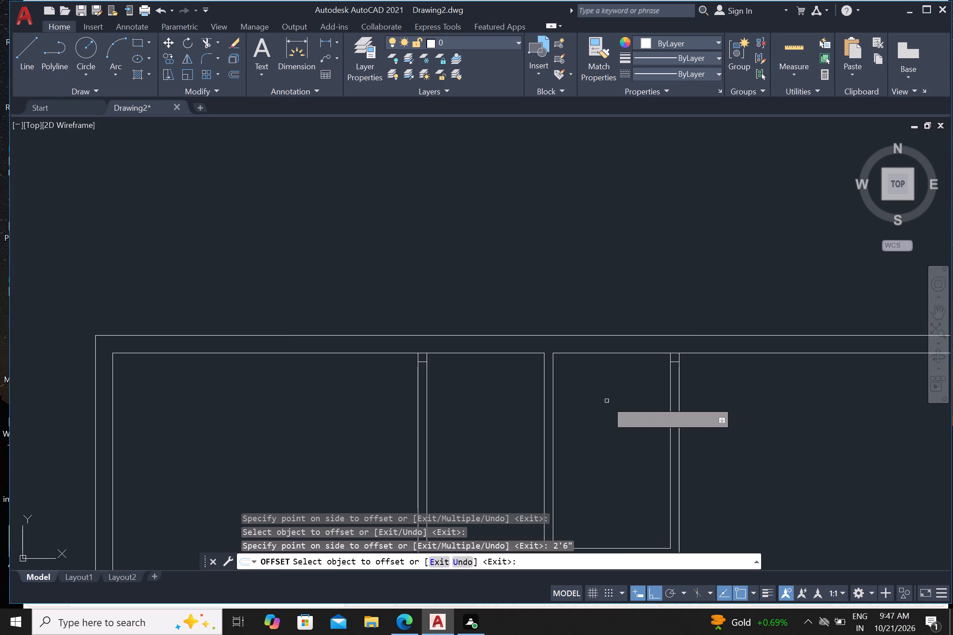
scroll(436, 377, "up", 3)
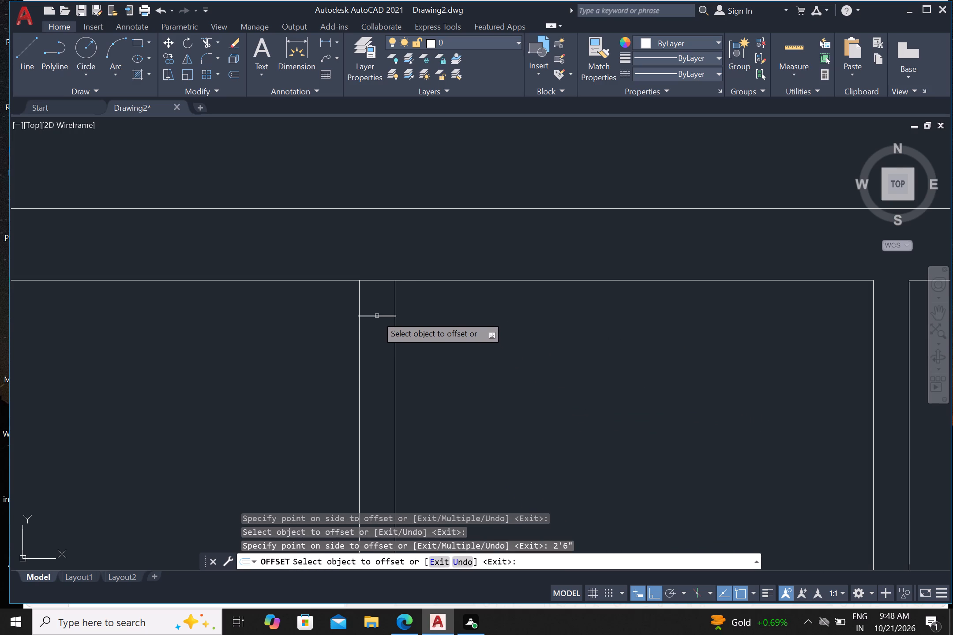
left_click_drag(377, 316, 373, 332)
key("2")
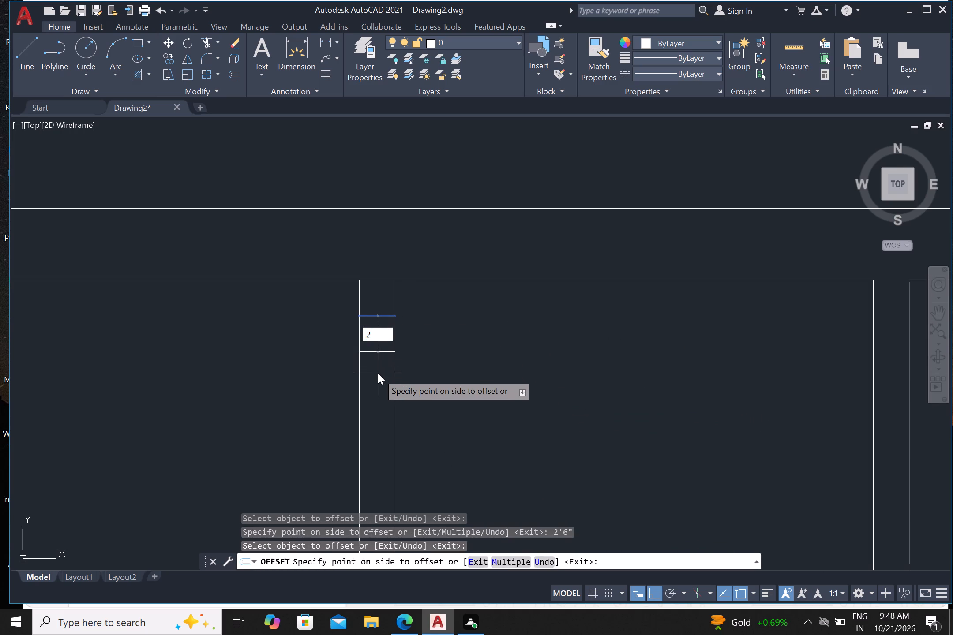
key("apostrophe")
key("6")
key("shift+quotedbl")
key("Return")
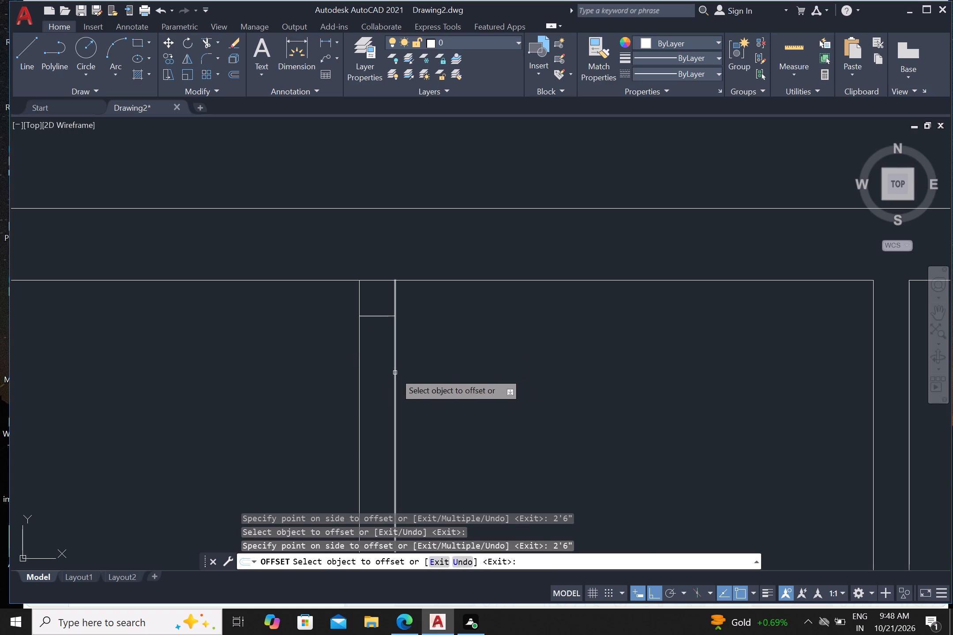
scroll(400, 371, "down", 3)
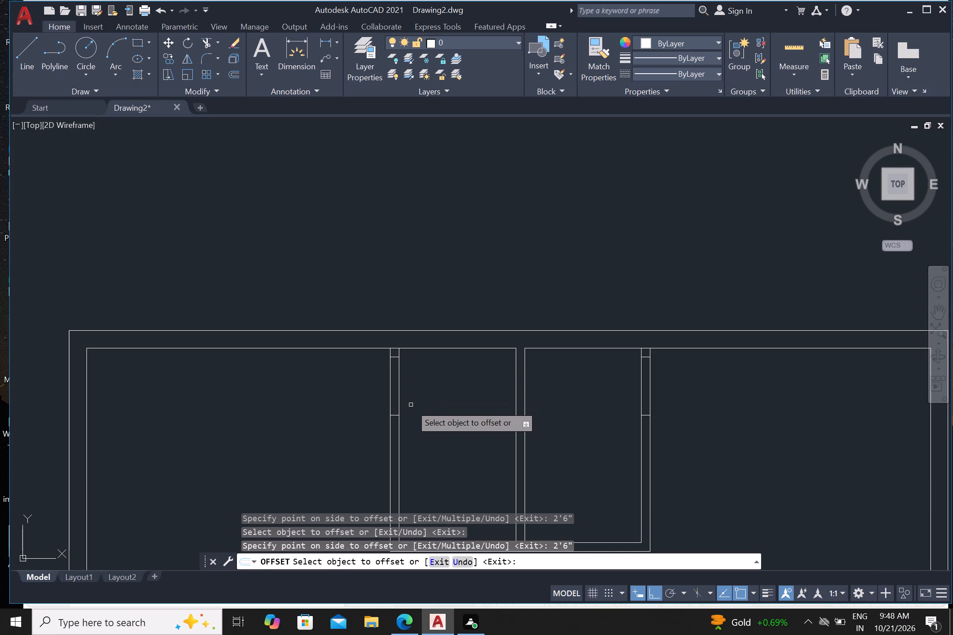
key("Escape")
Trim both lines of the top-middle rooms' left and right walls between the offset lines to open the passages.
type("tr")
key("Return")
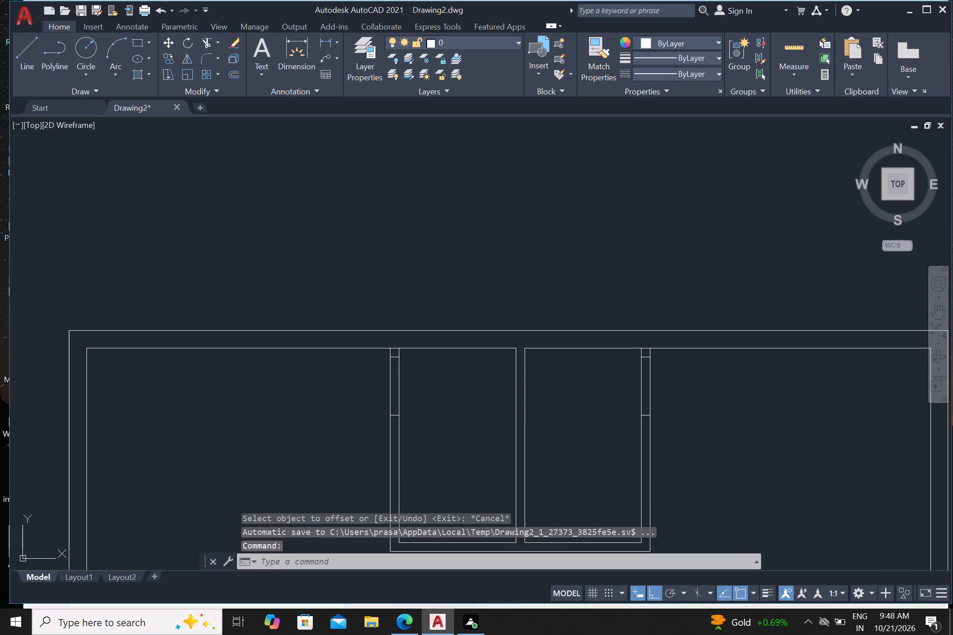
left_click(420, 387)
left_click(360, 398)
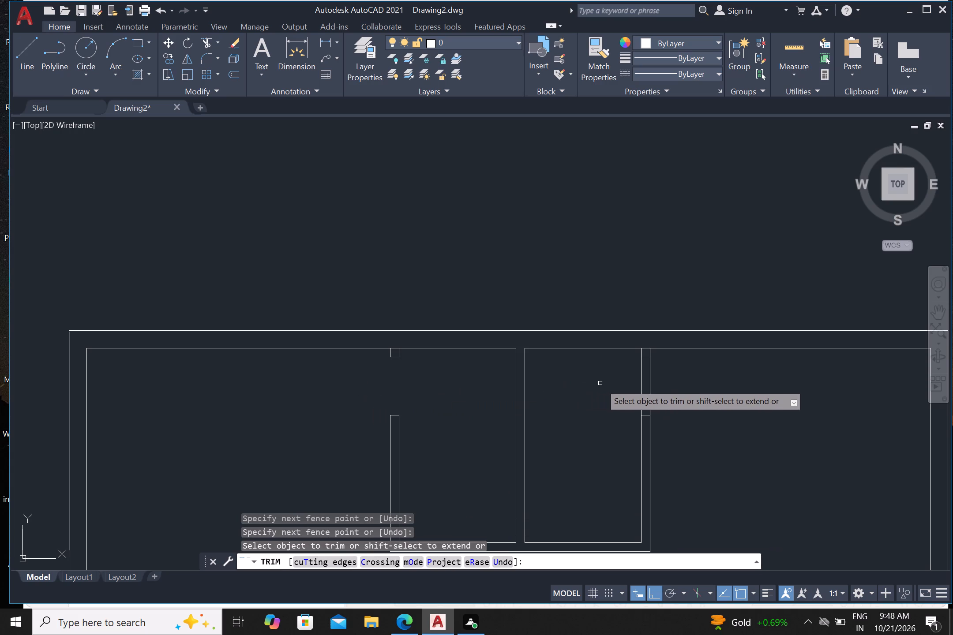
left_click(602, 383)
left_click(682, 385)
scroll(678, 382, "down", 2)
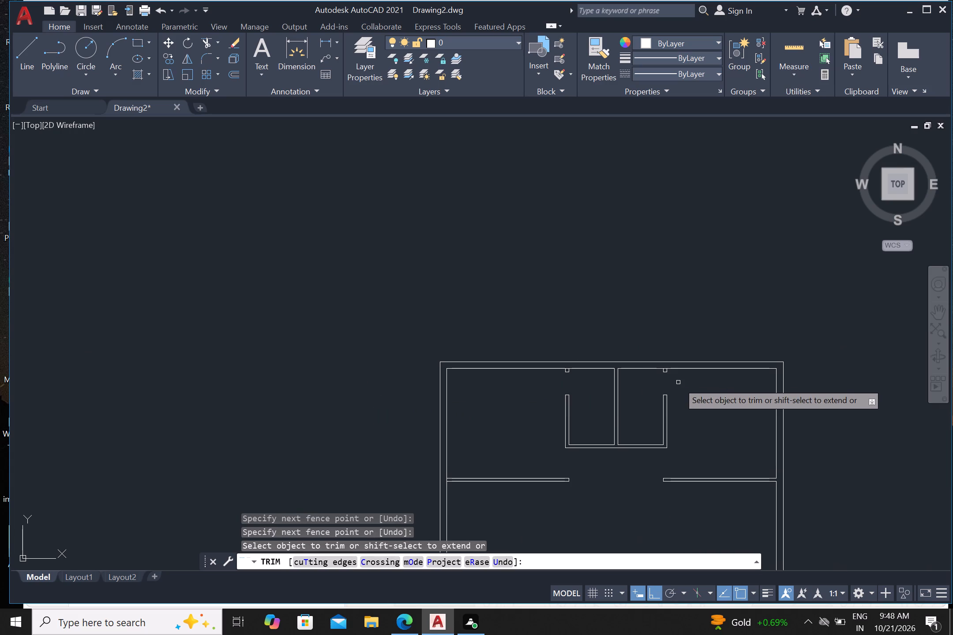
Trim the outer wall's inner face across the two short wall stubs at the top-middle rooms' outer corners.
scroll(570, 365, "up", 3)
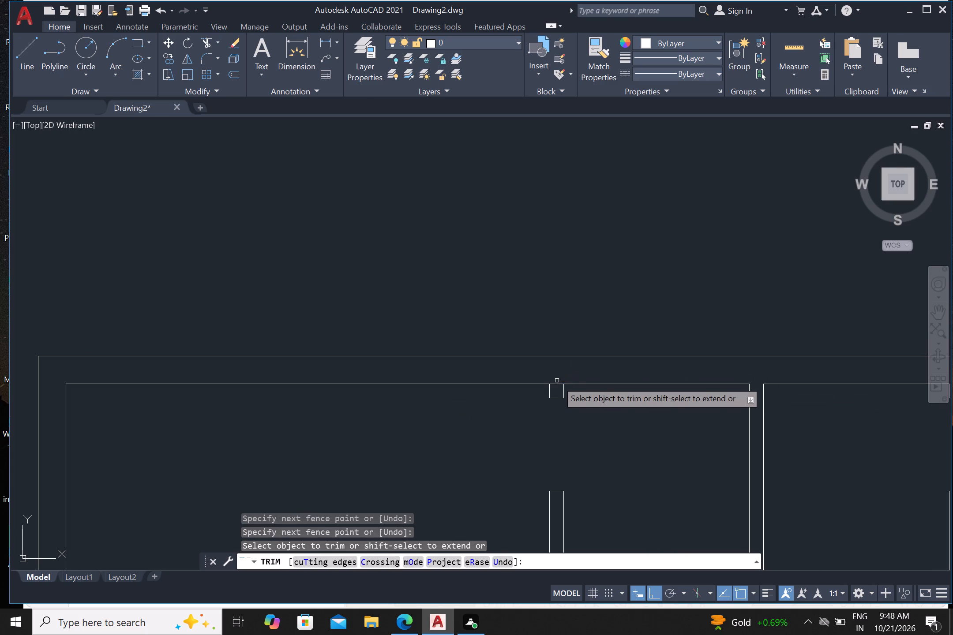
left_click(556, 379)
left_click(555, 389)
scroll(554, 386, "down", 3)
scroll(655, 385, "up", 6)
left_click(638, 388)
left_click(641, 403)
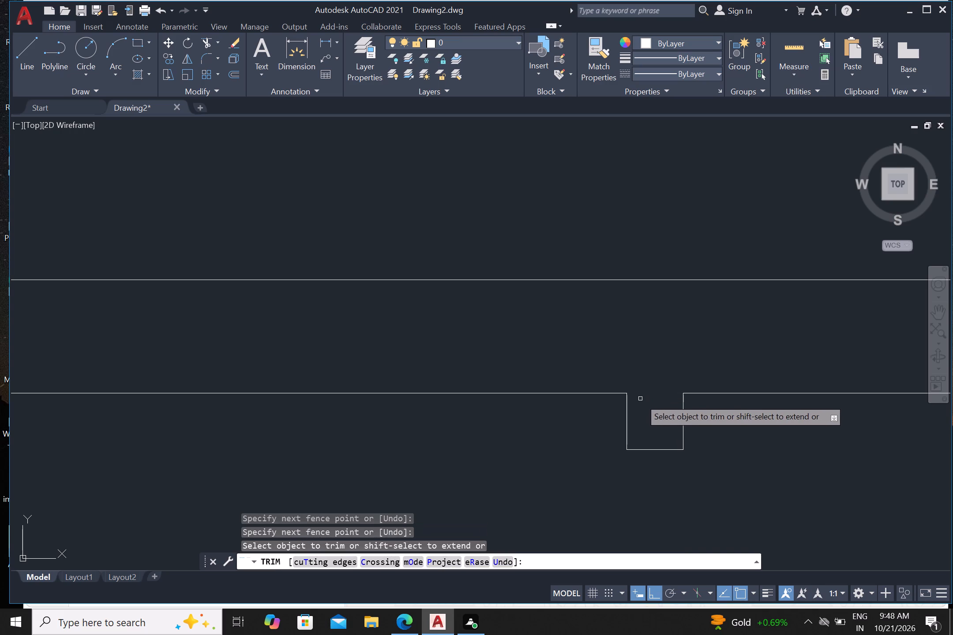
scroll(639, 398, "down", 4)
scroll(564, 474, "down", 1)
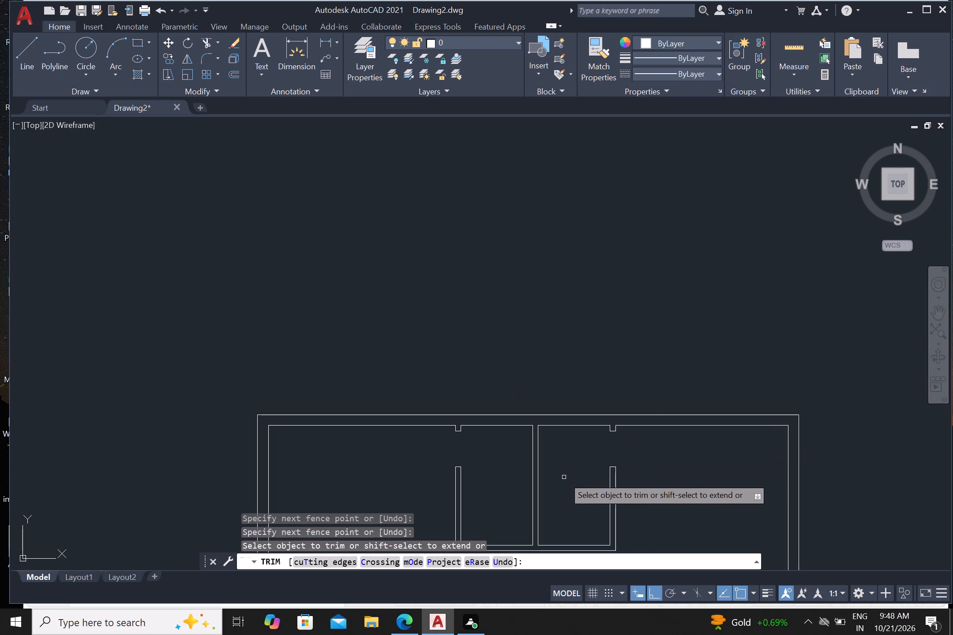
scroll(564, 477, "down", 2)
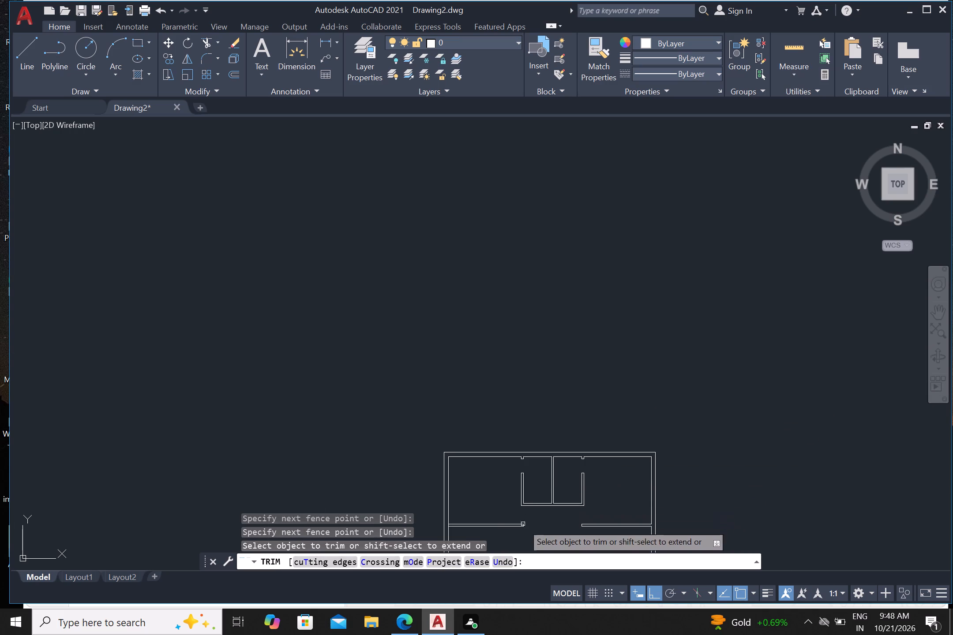
middle_click_drag(550, 544, 485, 325)
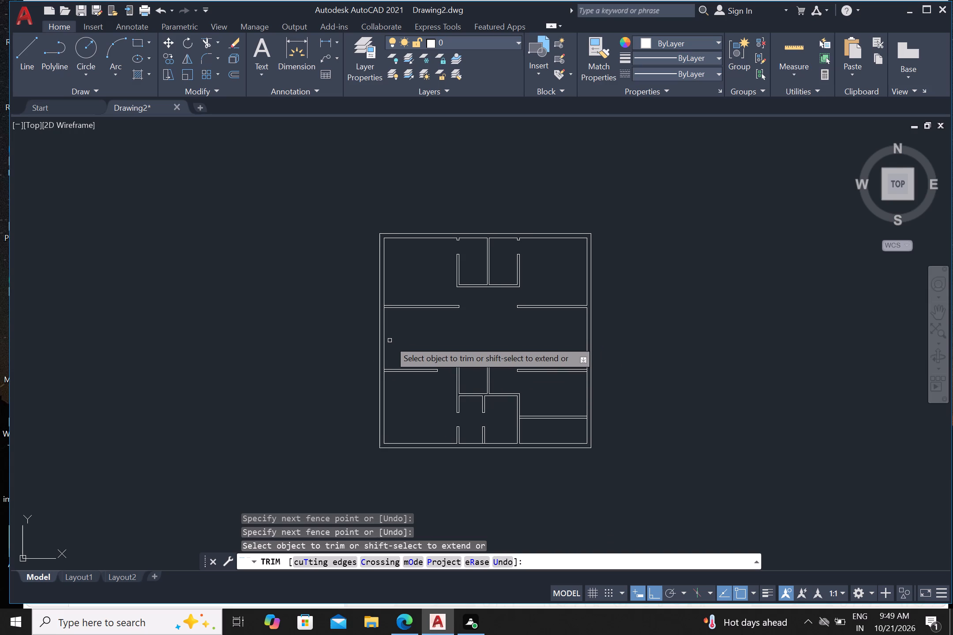
scroll(391, 350, "up", 1)
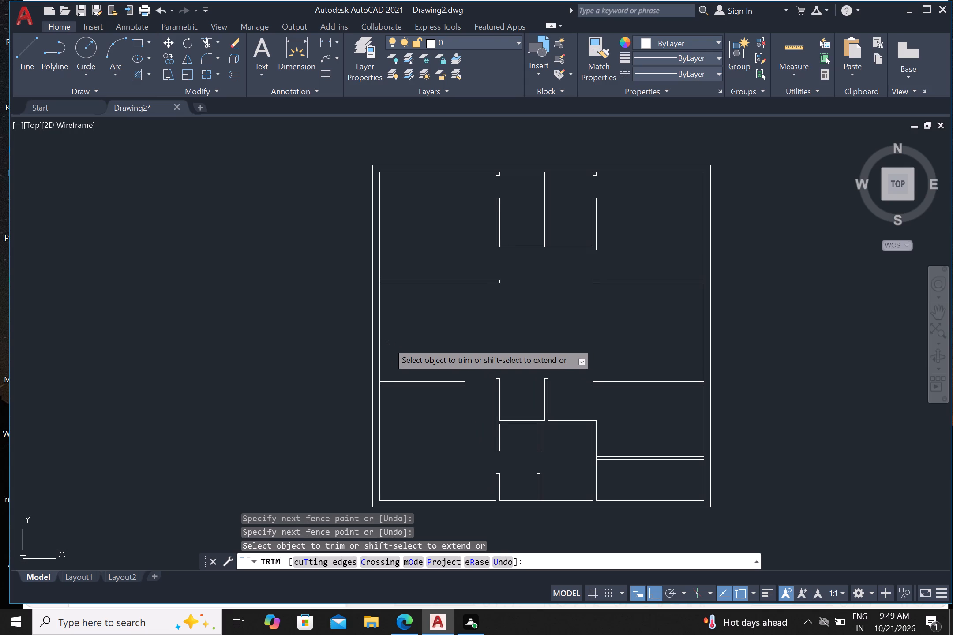
key("Escape")
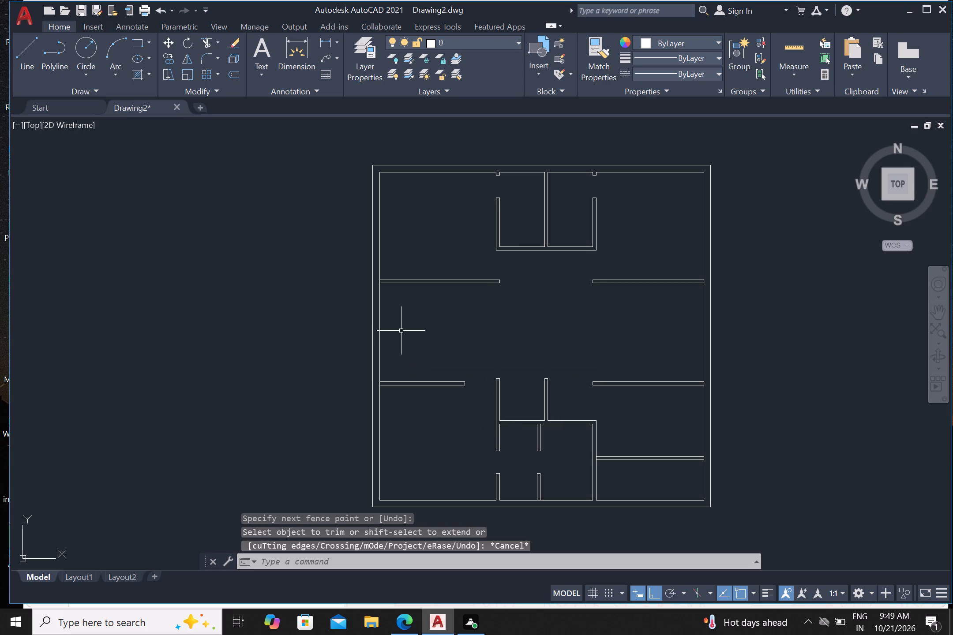
key("Escape")
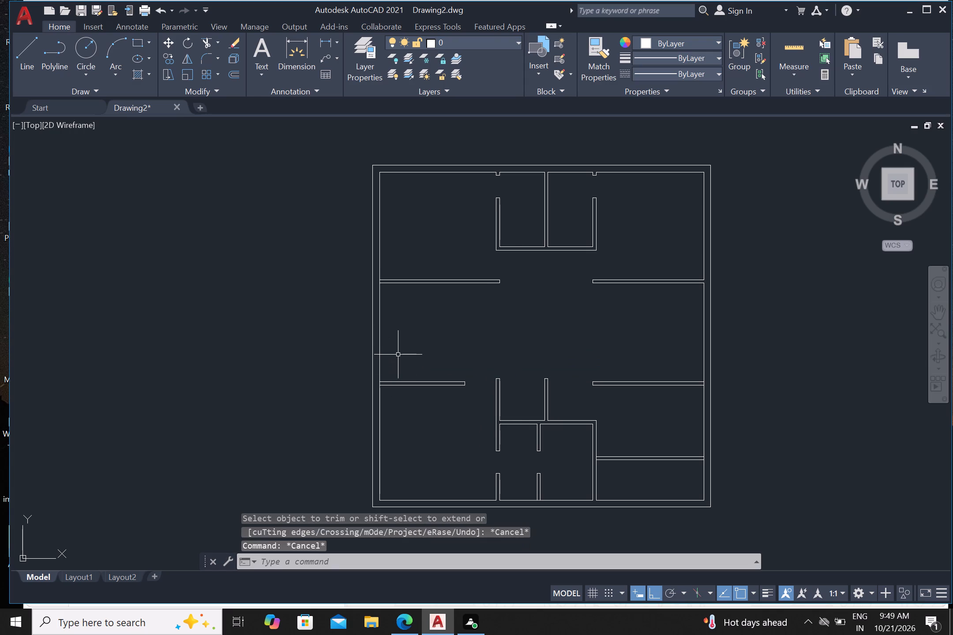
Trim the left outer wall's inner face between the two lines of the lower-left horizontal partition.
key("Return")
scroll(372, 381, "up", 1)
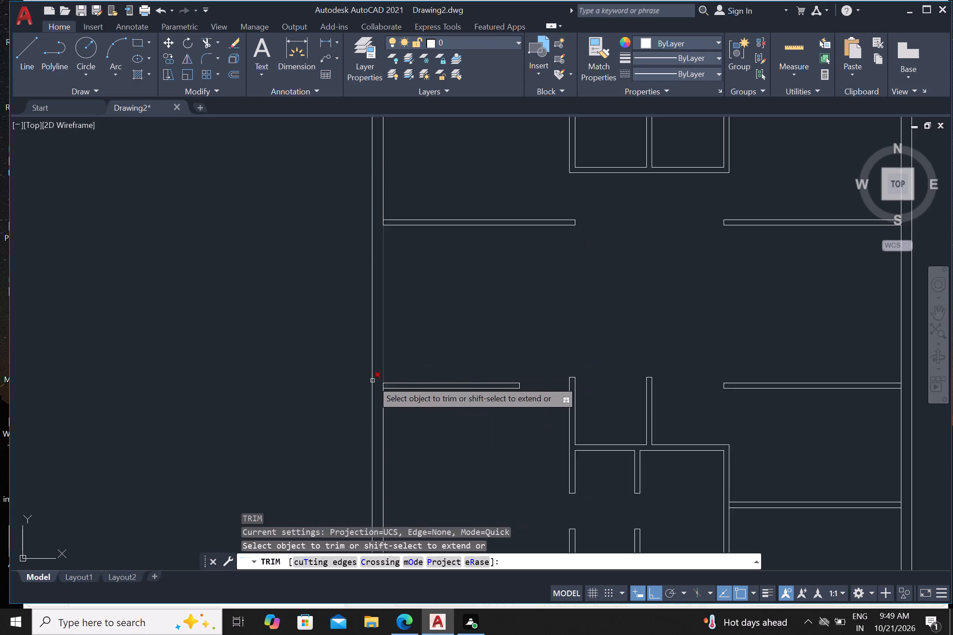
scroll(372, 381, "up", 2)
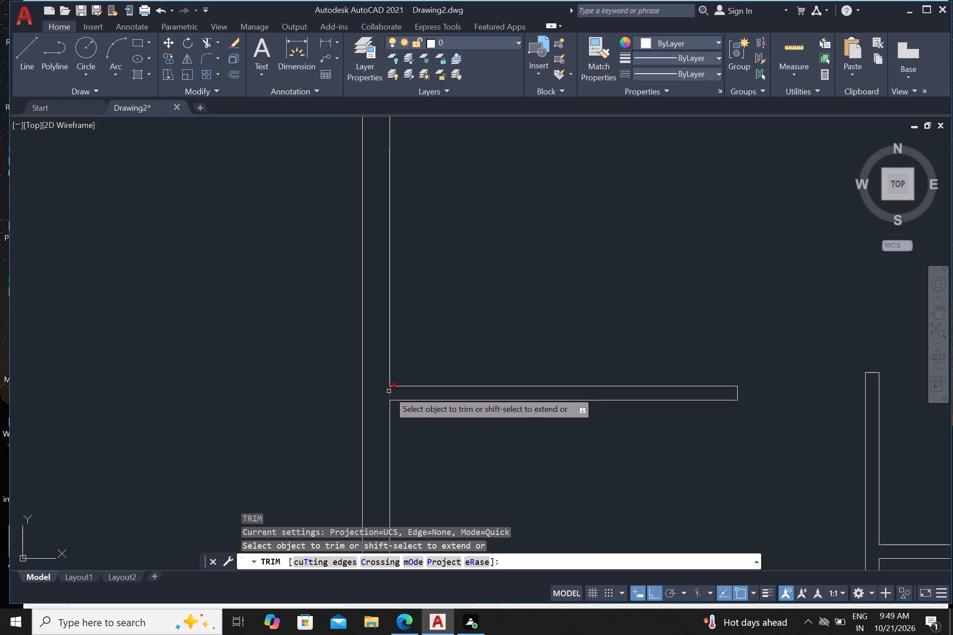
left_click(392, 394)
scroll(404, 388, "down", 3)
scroll(398, 388, "up", 2)
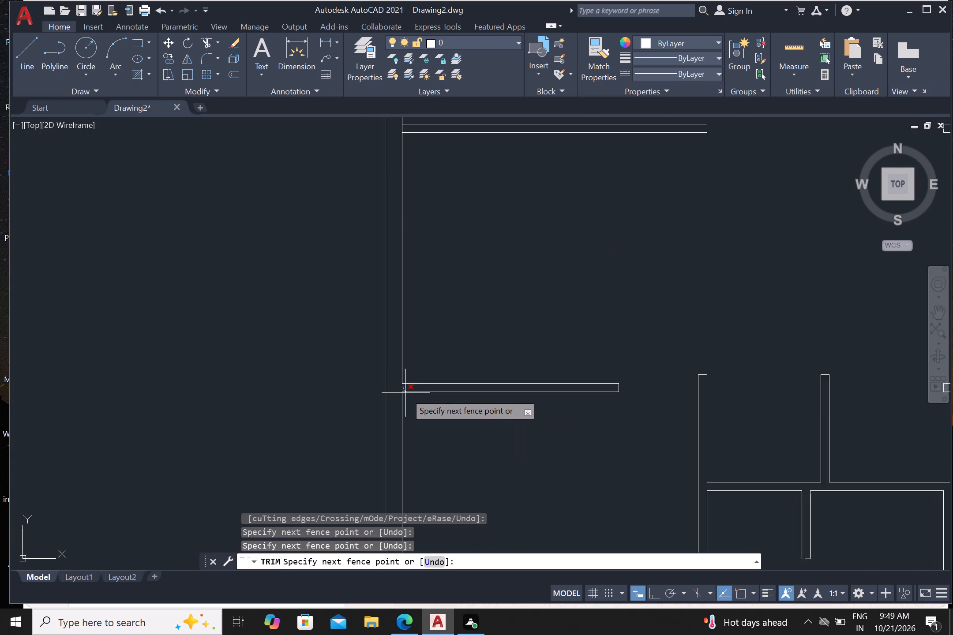
scroll(406, 393, "up", 4)
left_click(371, 382)
scroll(371, 380, "down", 2)
scroll(441, 268, "down", 1)
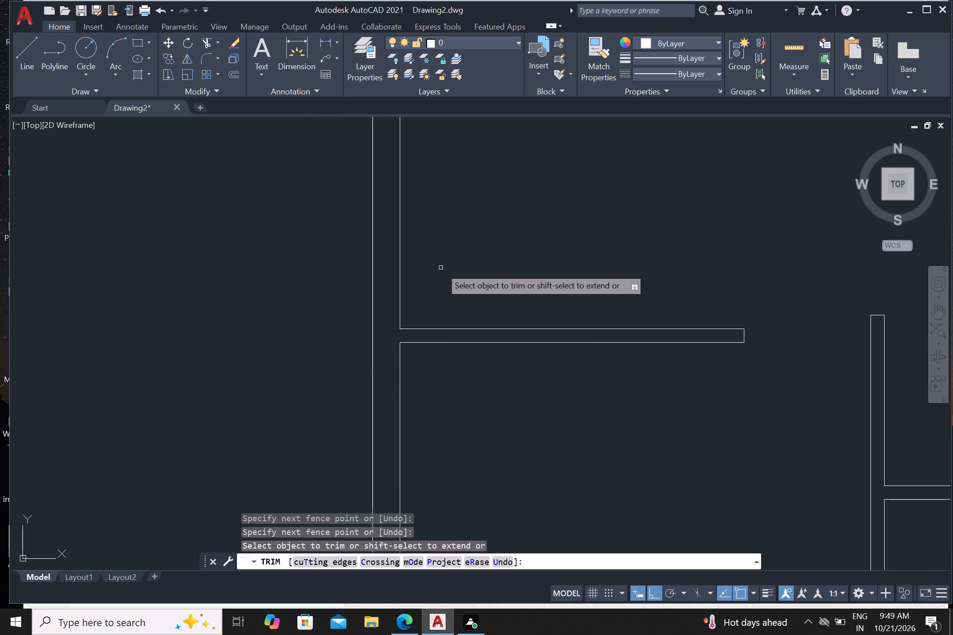
Trim the left outer wall's inner face between the two lines of the upper-left horizontal partition.
middle_click_drag(438, 295, 409, 442)
scroll(409, 355, "down", 2)
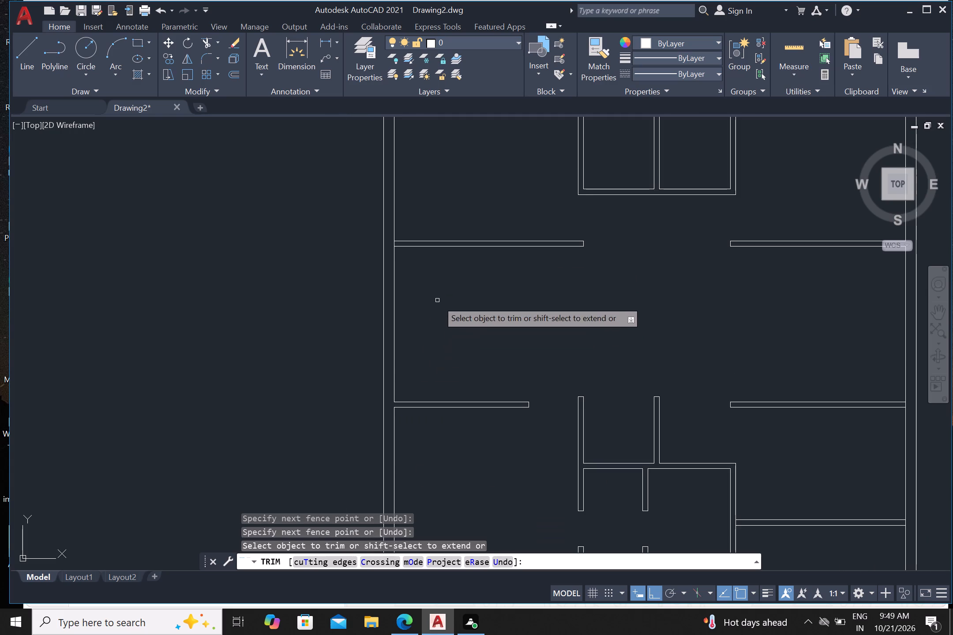
middle_click_drag(423, 336, 418, 393)
scroll(400, 326, "up", 3)
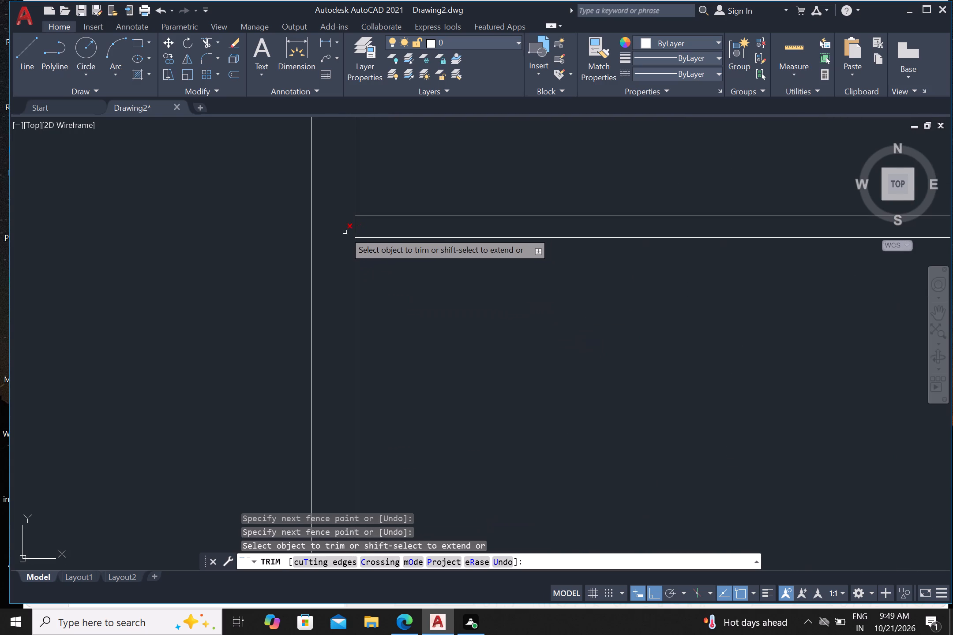
left_click(345, 232)
left_click(378, 227)
scroll(361, 285, "down", 2)
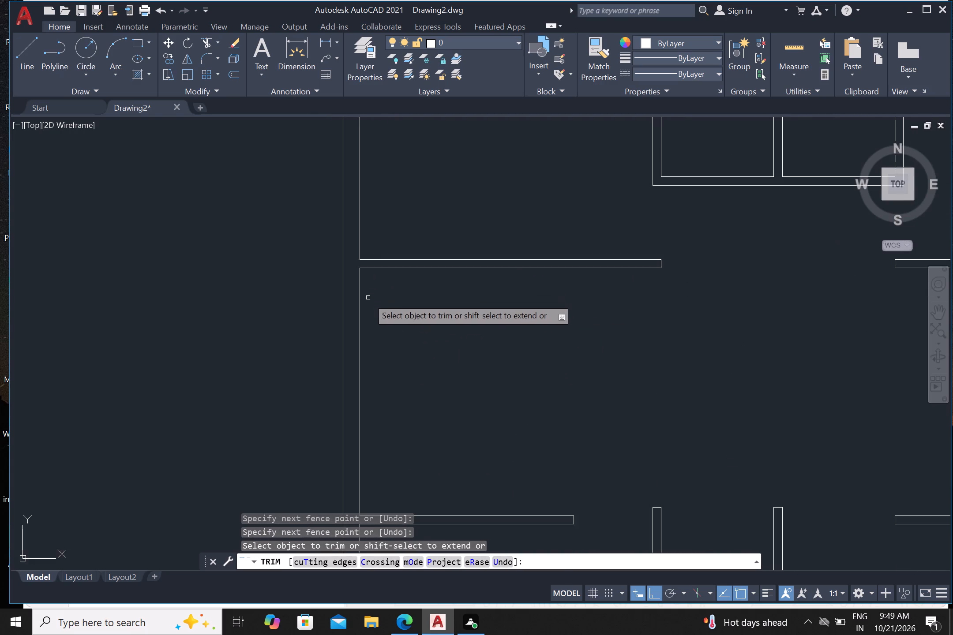
scroll(375, 307, "down", 1)
key("Escape")
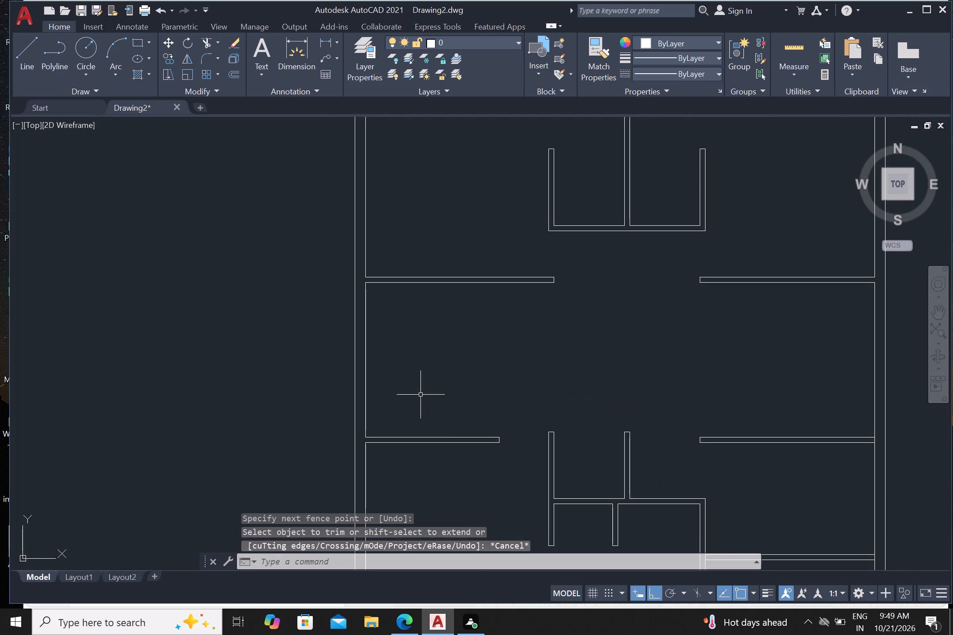
Offset the left outer wall's inner face between the partitions 2' into the room, and offset that new line 9" further inward.
key("o")
key("Return")
type("2'")
key("Return")
left_click(367, 370)
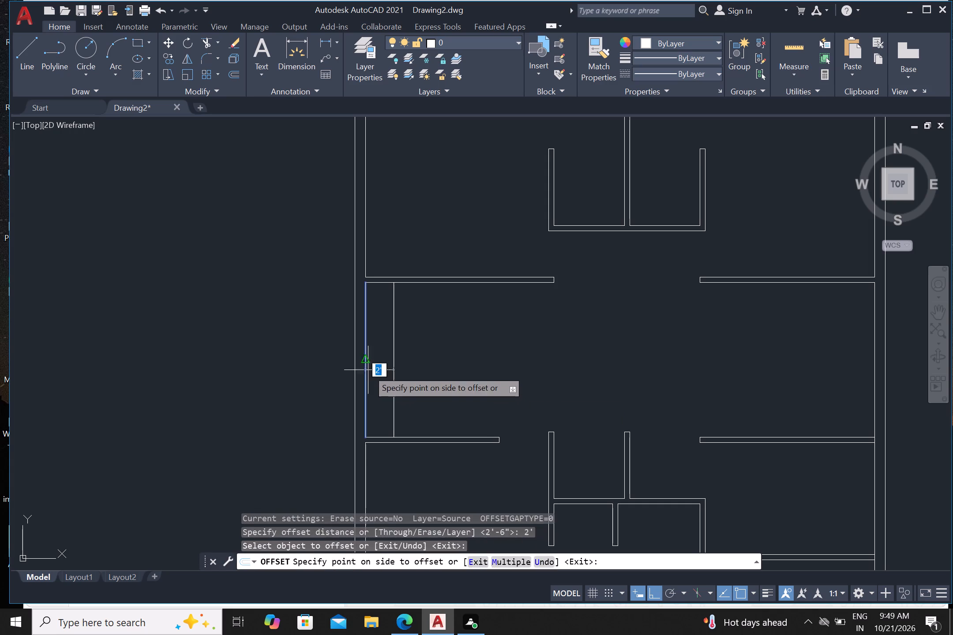
left_click(404, 368)
left_click(394, 351)
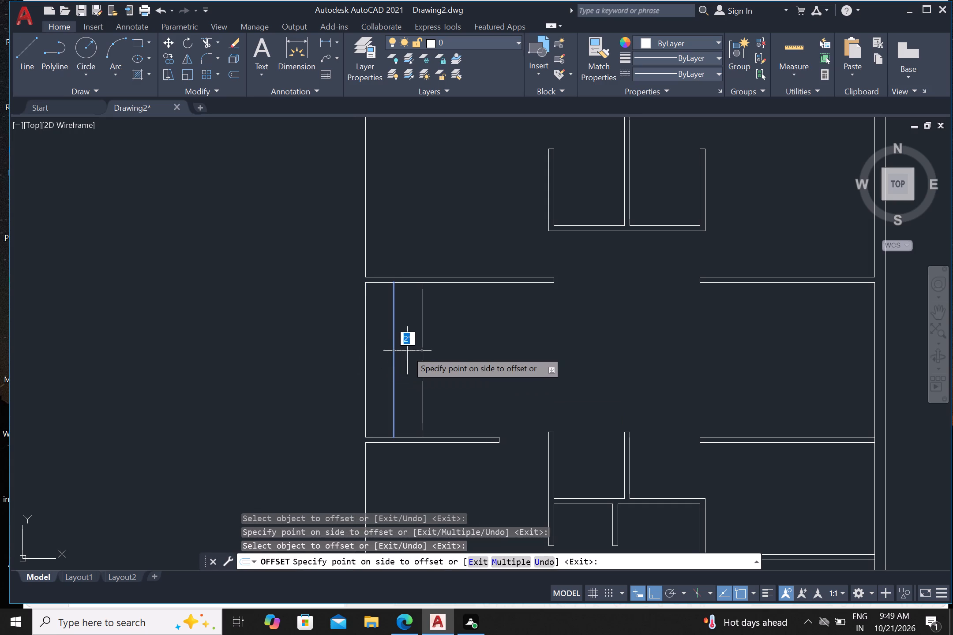
key("9")
key("shift+quotedbl")
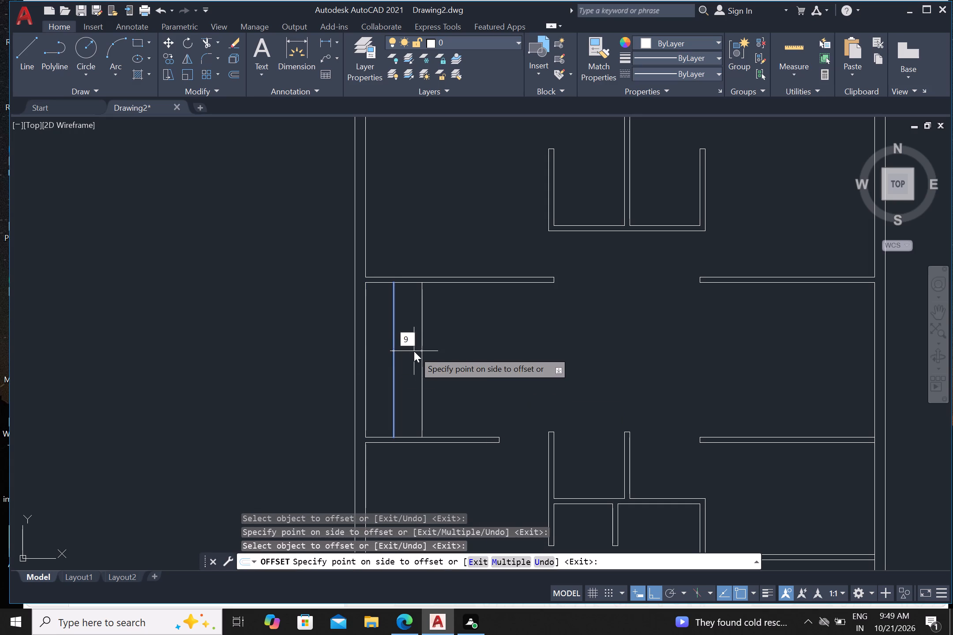
key("Return")
Offset the 2' line 6'6" outward beyond the left outer wall, and offset the resulting line another 9" outward.
left_click(394, 364)
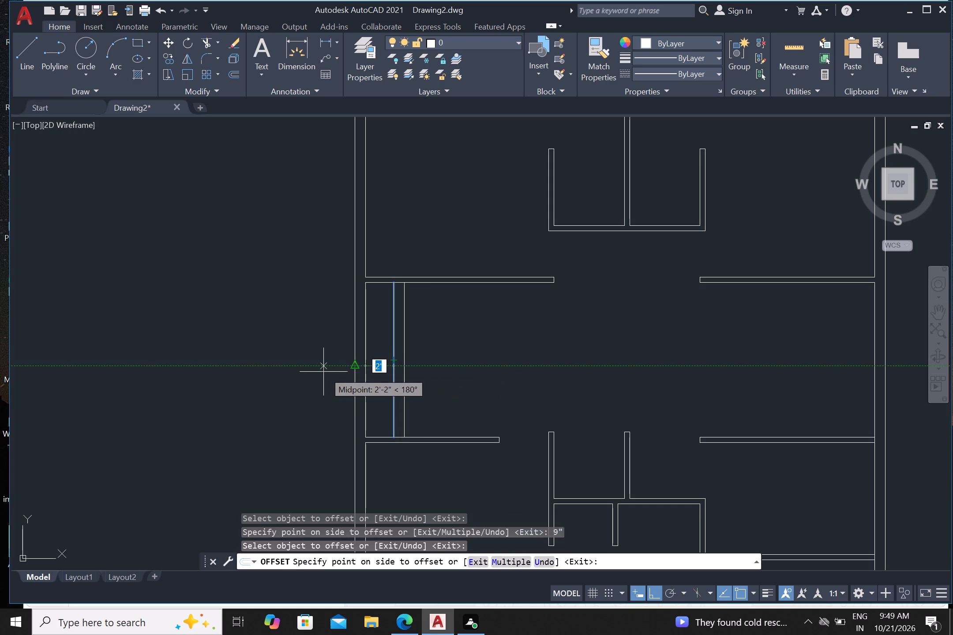
type("6'6")
key("shift+quotedbl")
key("Return")
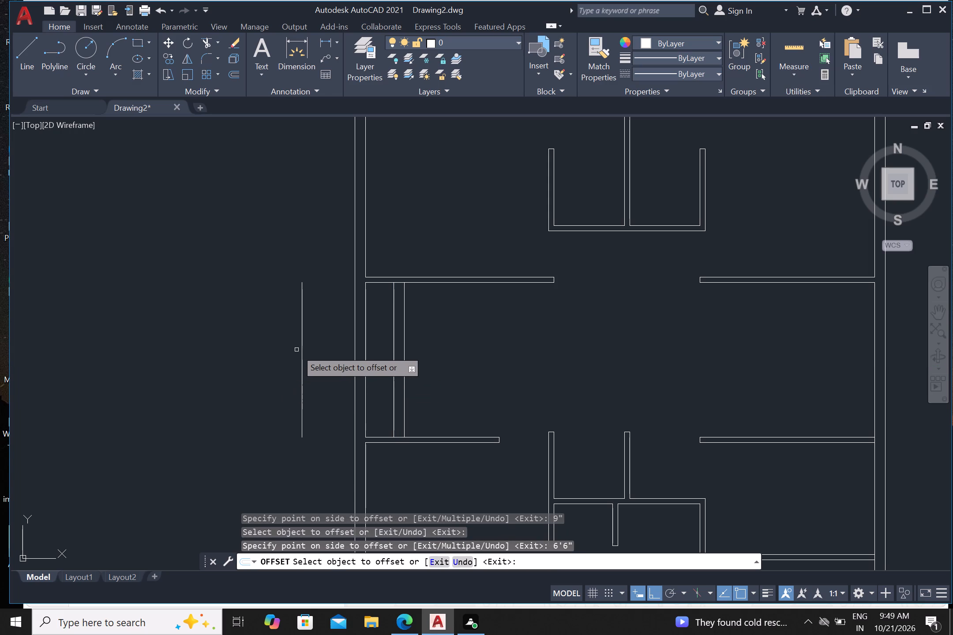
left_click_drag(300, 342, 283, 349)
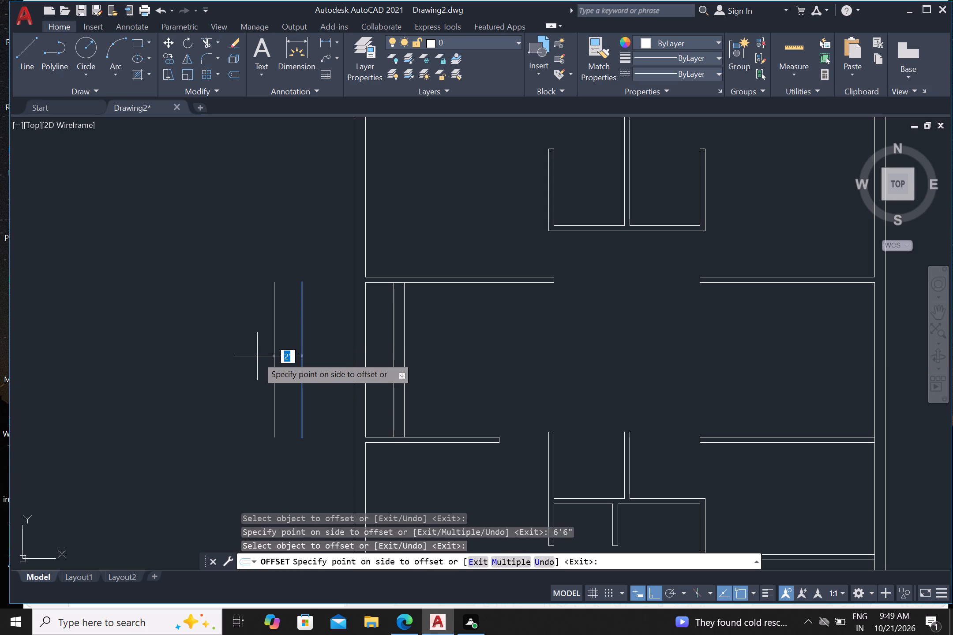
key("9")
key("shift+quotedbl")
key("Return")
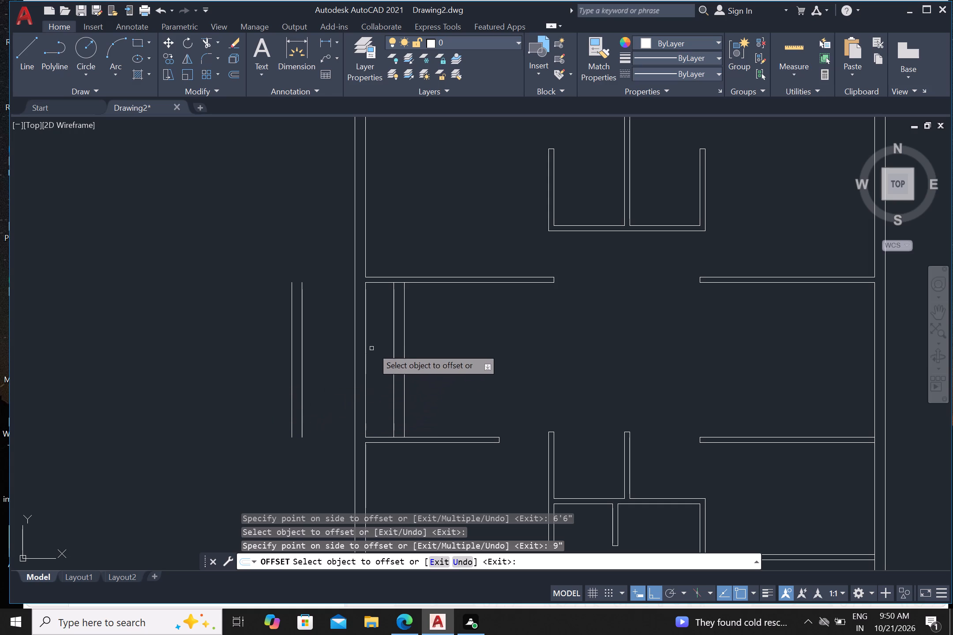
key("Escape")
Draw horizontal lines about 5'-3" long from the left wall's inner face at both partitions to the outermost offset line.
key("l")
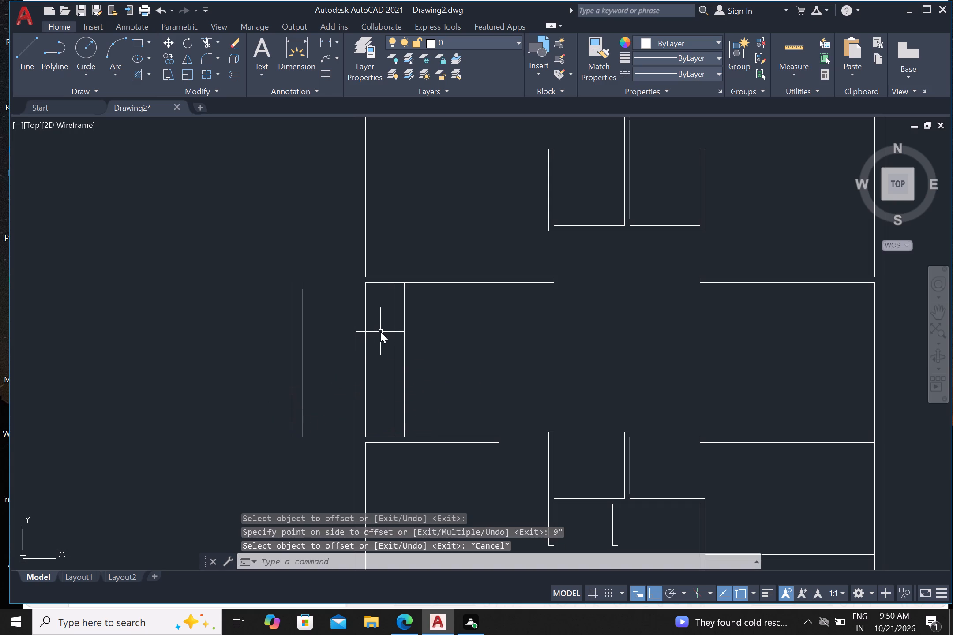
key("Return")
scroll(372, 293, "up", 2)
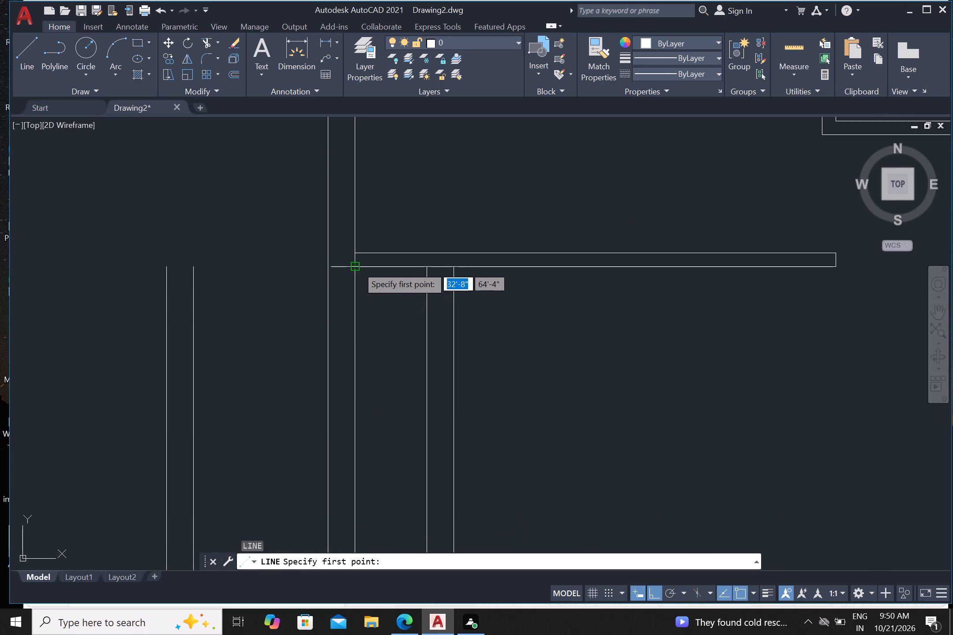
left_click(357, 266)
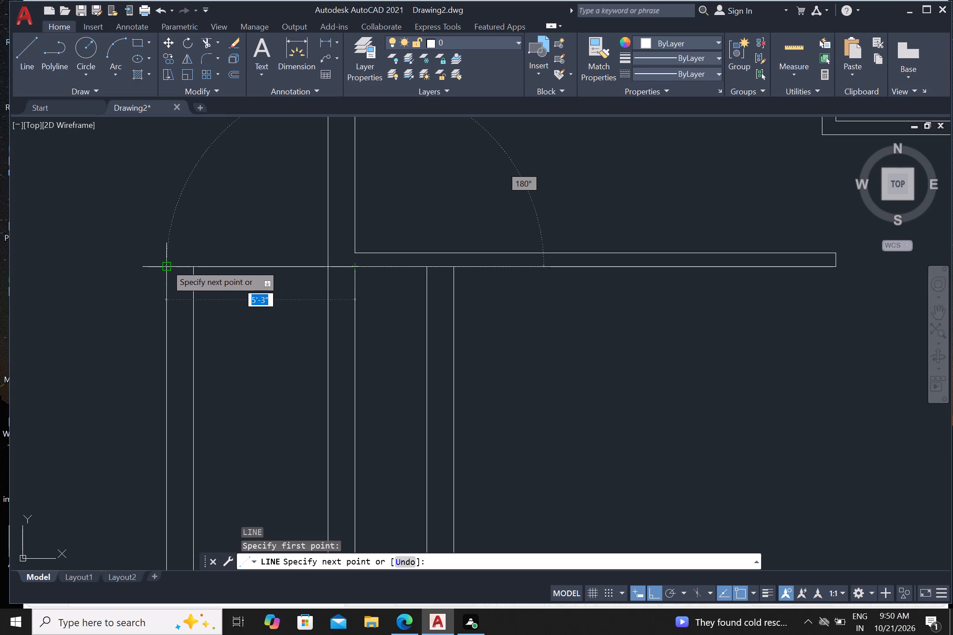
left_click(166, 263)
key("Return")
scroll(308, 363, "down", 3)
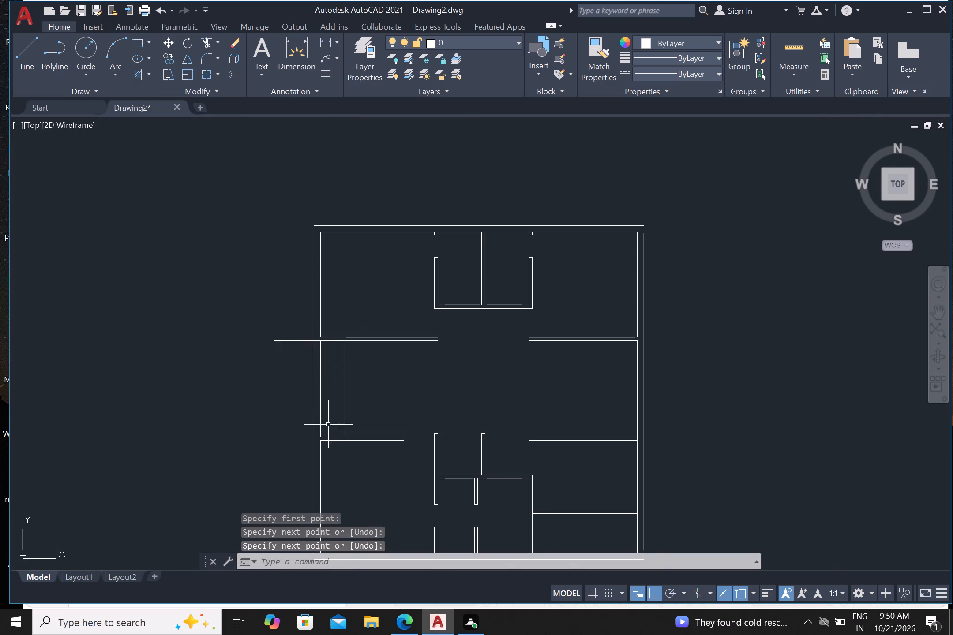
key("Return")
scroll(326, 421, "up", 2)
middle_click_drag(326, 421, 356, 329)
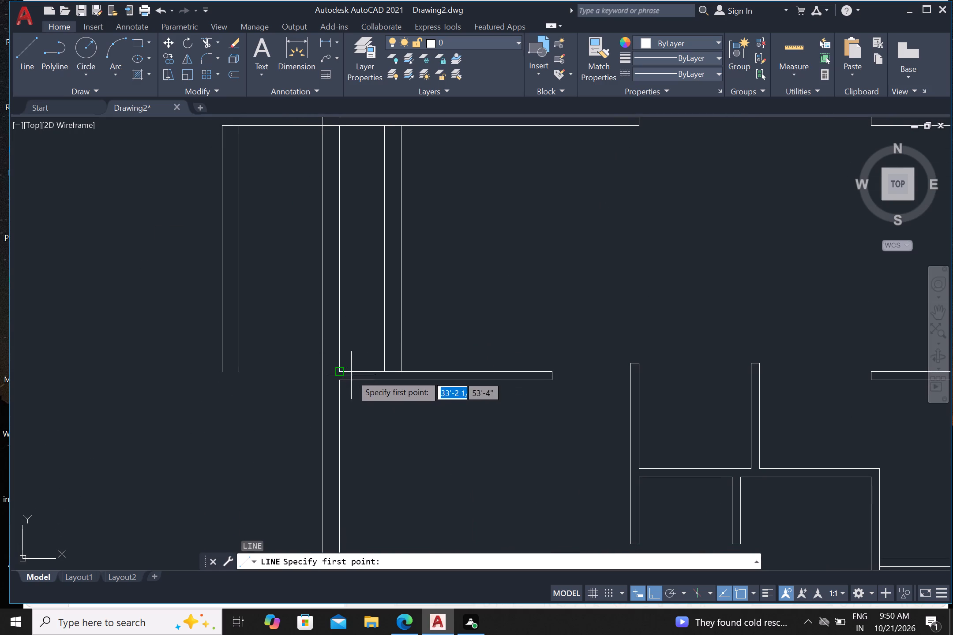
left_click(340, 371)
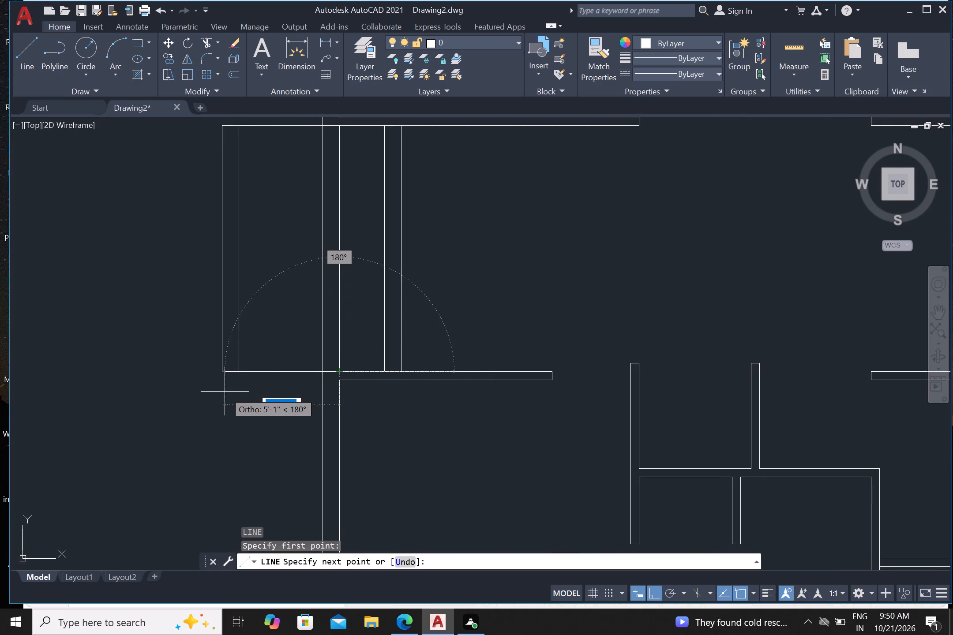
left_click(222, 372)
key("Return")
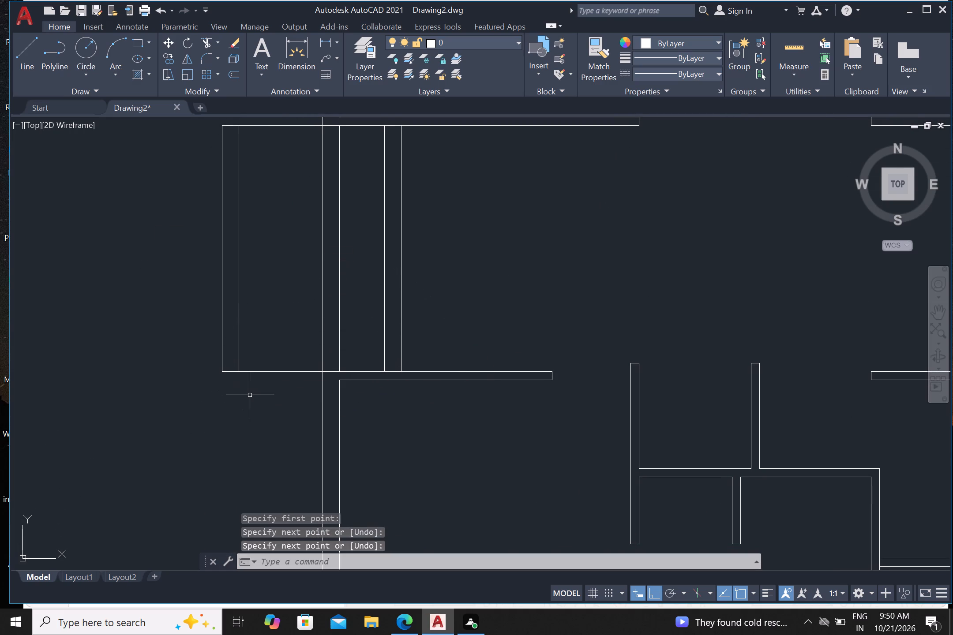
Trim both lines of the left outer wall between the two new horizontal lines.
scroll(251, 396, "down", 1)
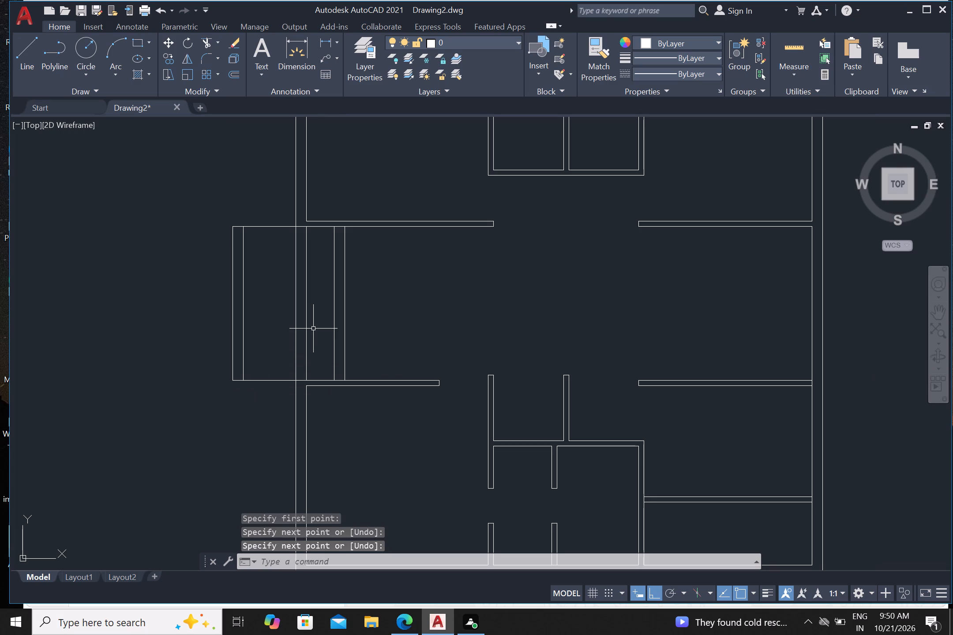
scroll(314, 327, "up", 1)
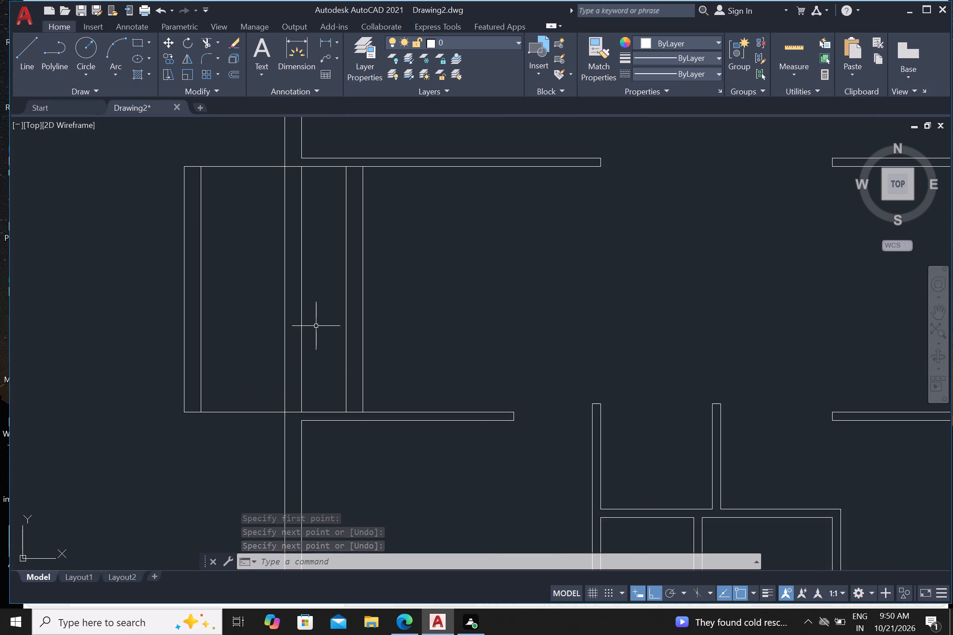
key("Escape")
key("t")
key("r")
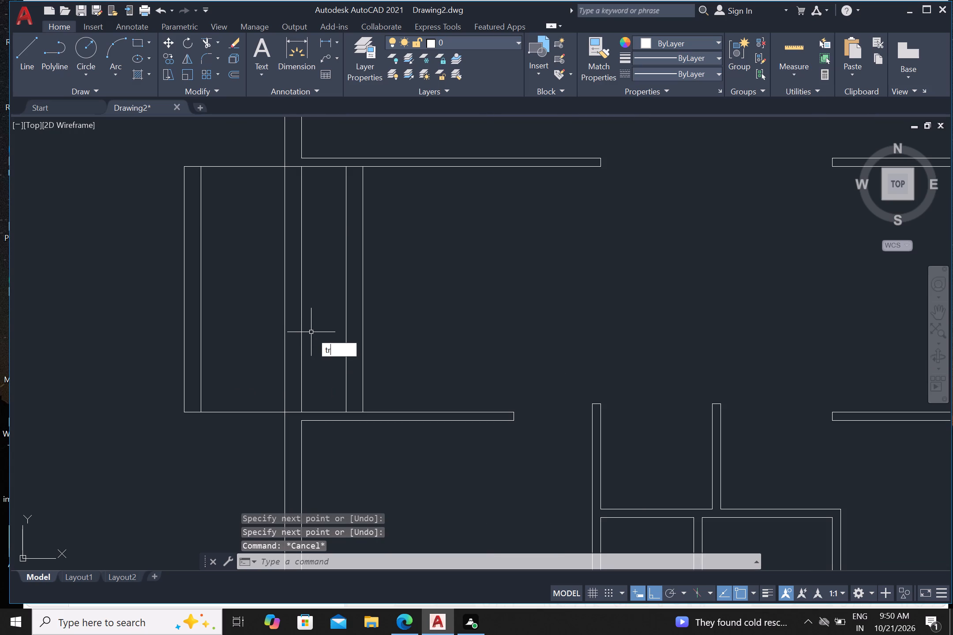
key("Return")
left_click(312, 322)
left_click(265, 328)
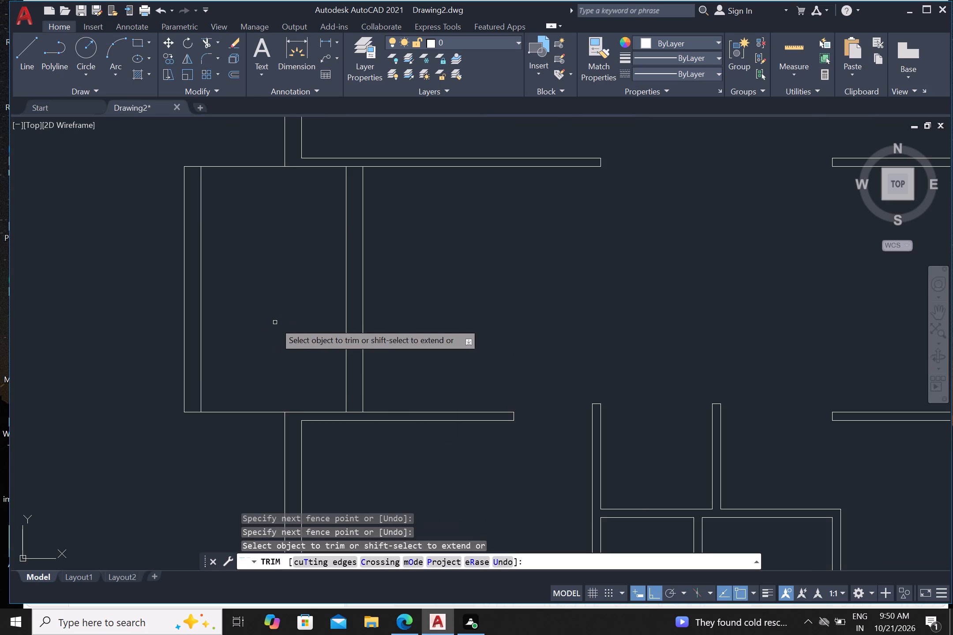
Draw horizontal lines from the left wall's inner corners along the partitions' outer faces, extending outward past the outermost vertical line.
scroll(313, 280, "down", 1)
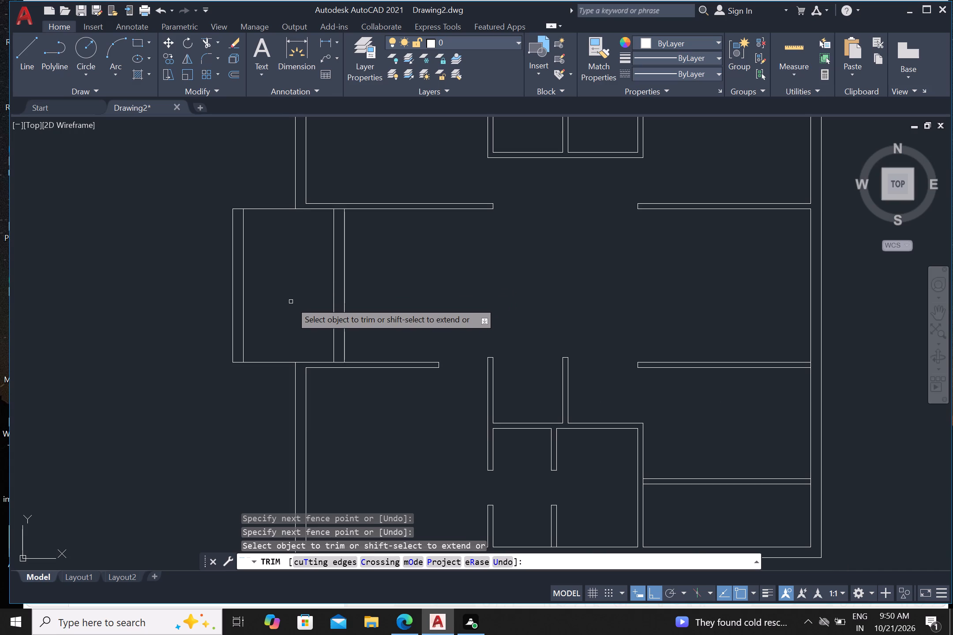
key("l")
key("Return")
key("Return")
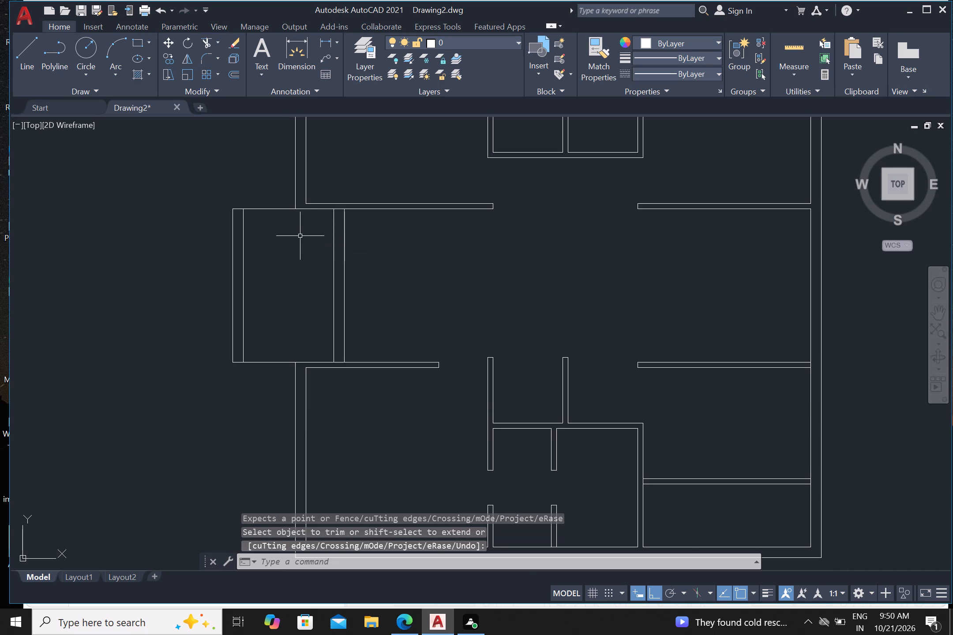
key("l")
key("apostrophe")
key("Return")
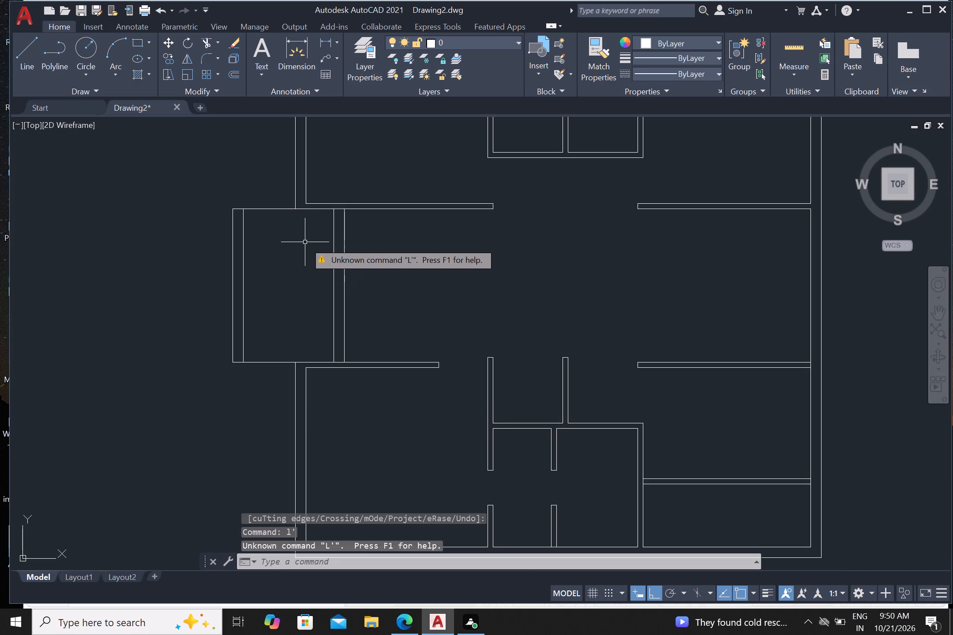
key("Escape")
key("l")
key("Return")
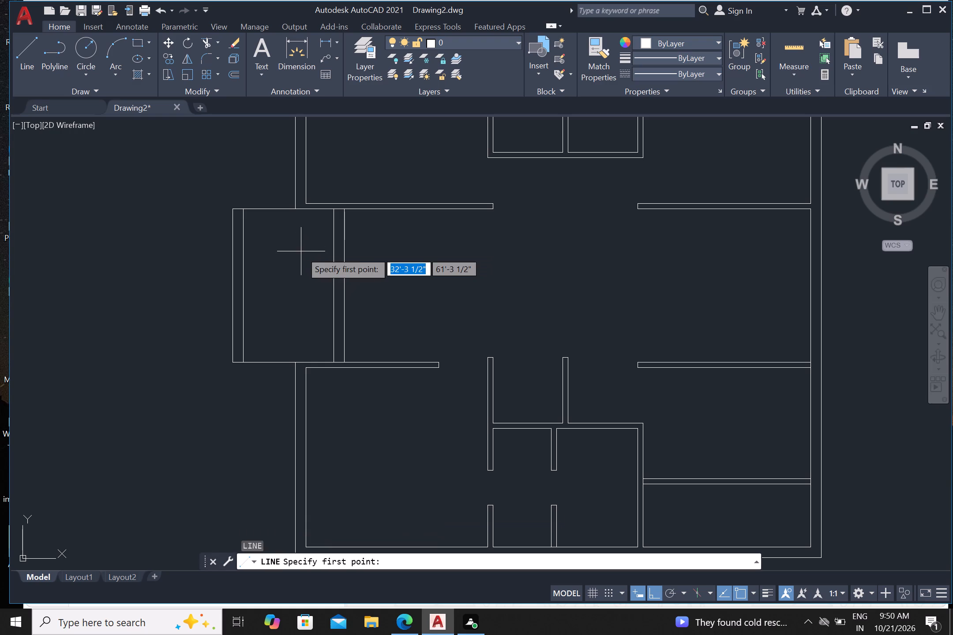
left_click(303, 200)
left_click_drag(223, 219, 203, 223)
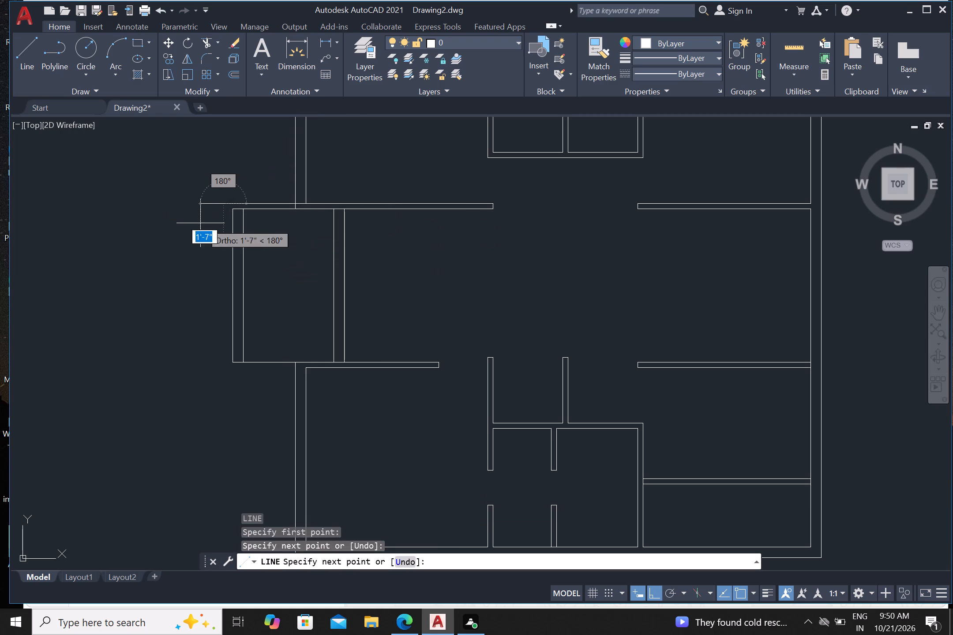
left_click(198, 224)
key("Return")
key("Return")
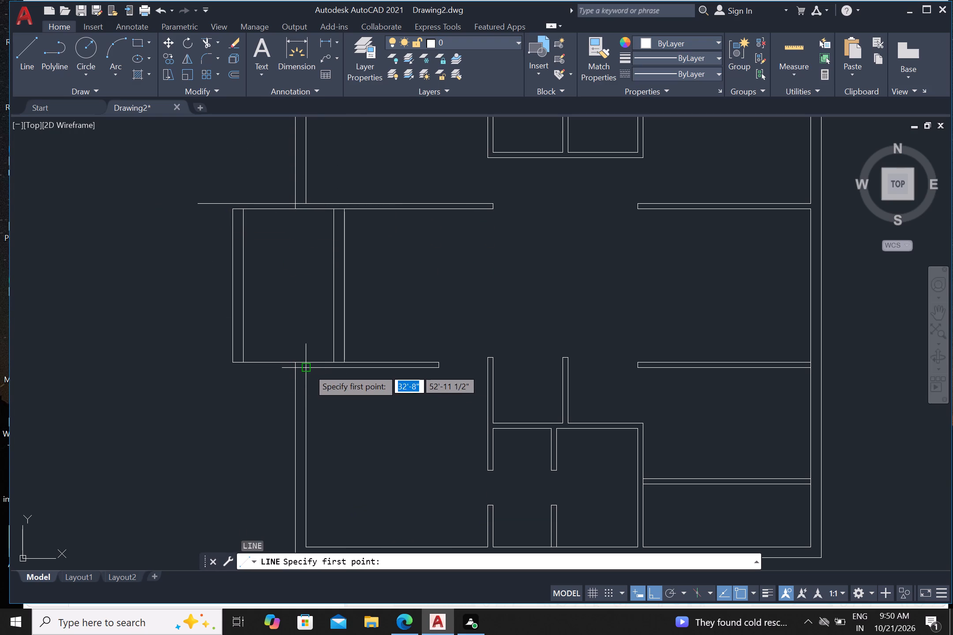
left_click(310, 368)
left_click(200, 383)
key("Return")
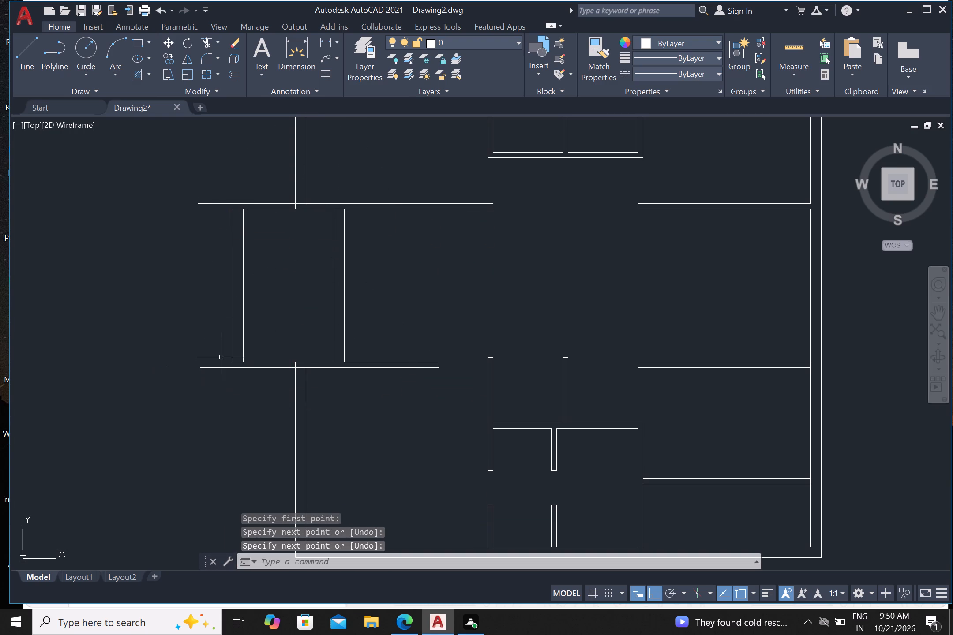
Extend the innermost 9" offset line with short vertical lines drawn downward past the lower partition and upward past the upper partition.
left_click_drag(237, 243, 243, 289)
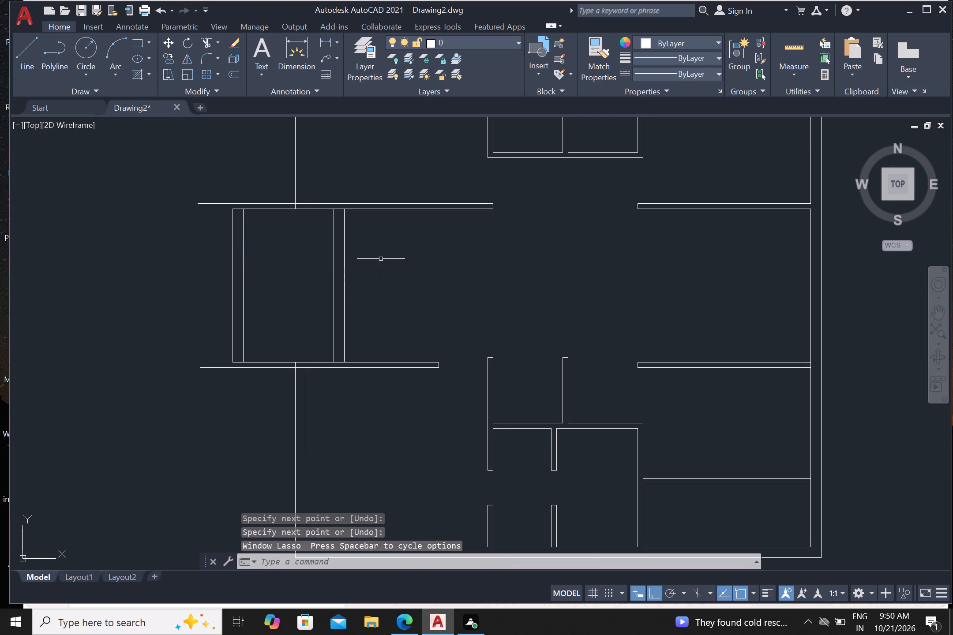
left_click_drag(381, 259, 391, 288)
key("Return")
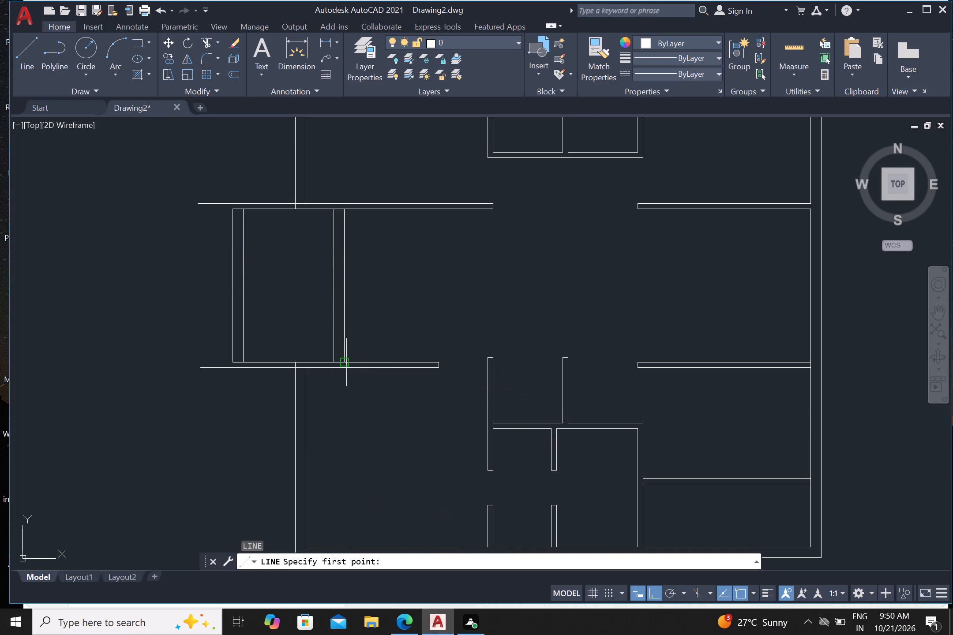
left_click(346, 362)
left_click(350, 400)
key("Return")
key("Return")
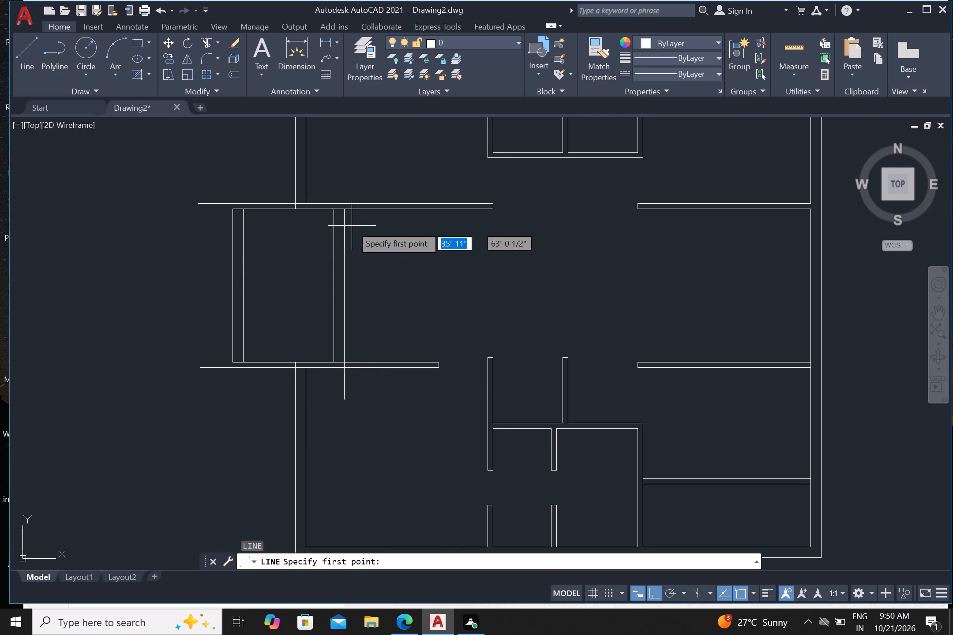
left_click(345, 207)
left_click(356, 172)
key("Return")
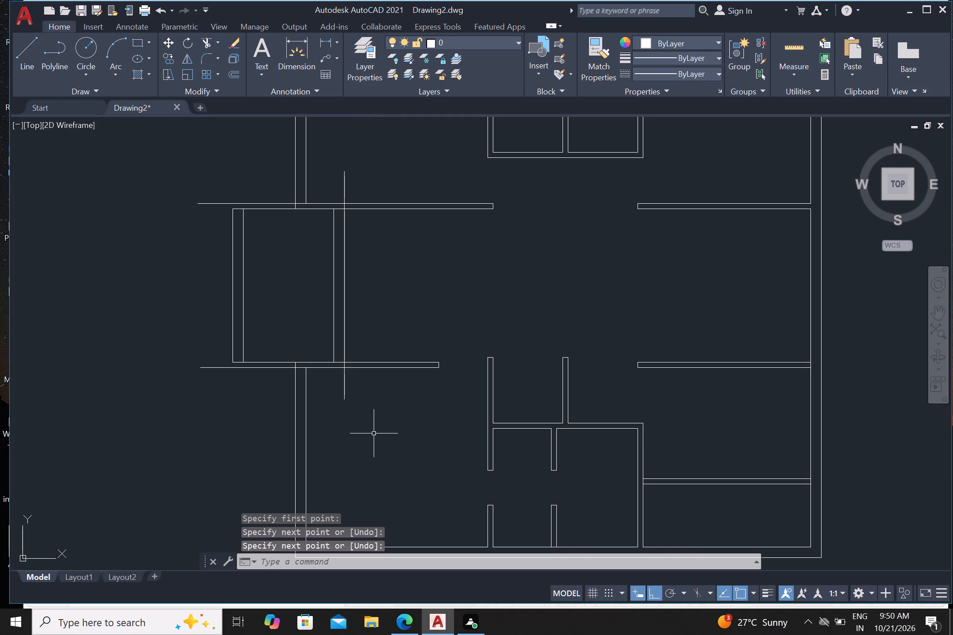
Trim both partitions beyond the projection's inner vertical line, and trim that line's overhangs above and below the partitions.
key("Escape")
type("tr")
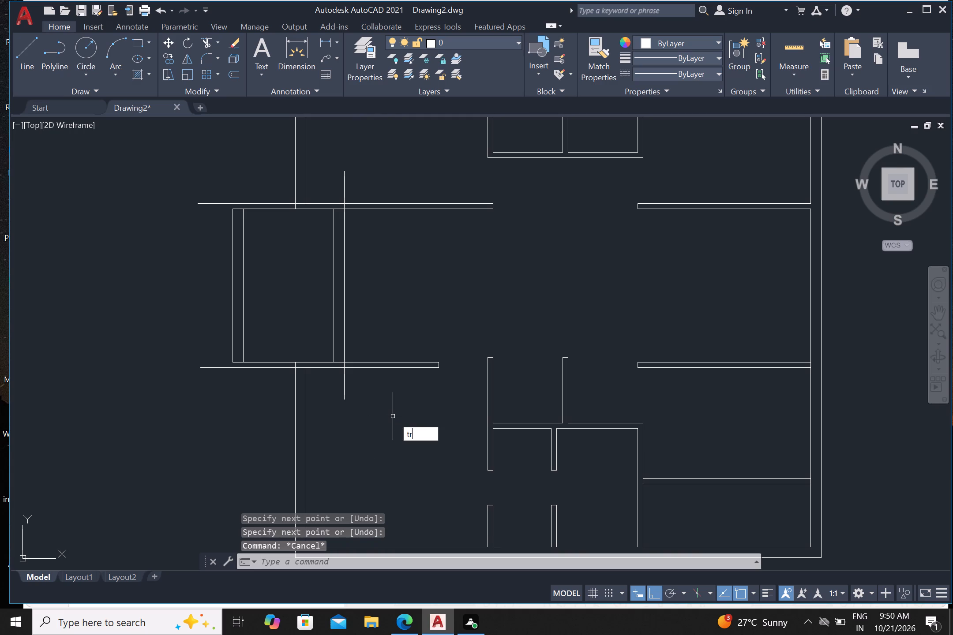
key("Return")
left_click(397, 396)
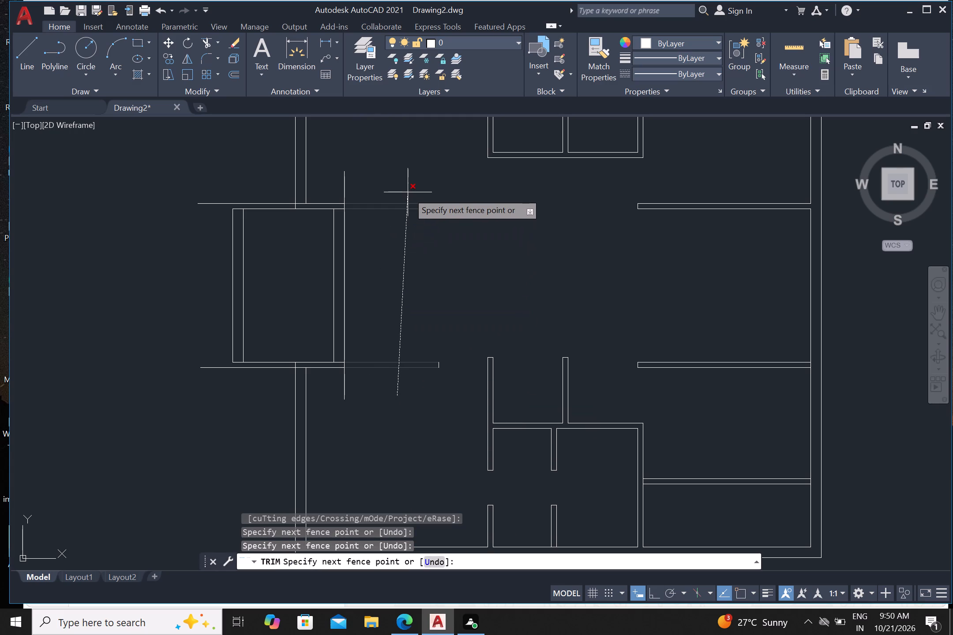
left_click_drag(407, 168, 407, 175)
left_click(334, 185)
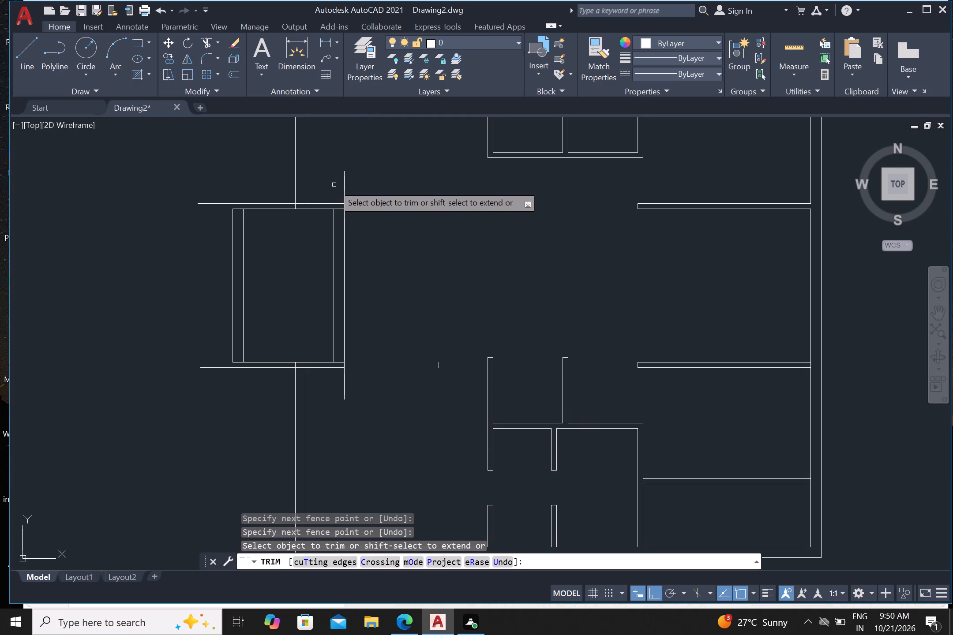
left_click(386, 174)
left_click(363, 385)
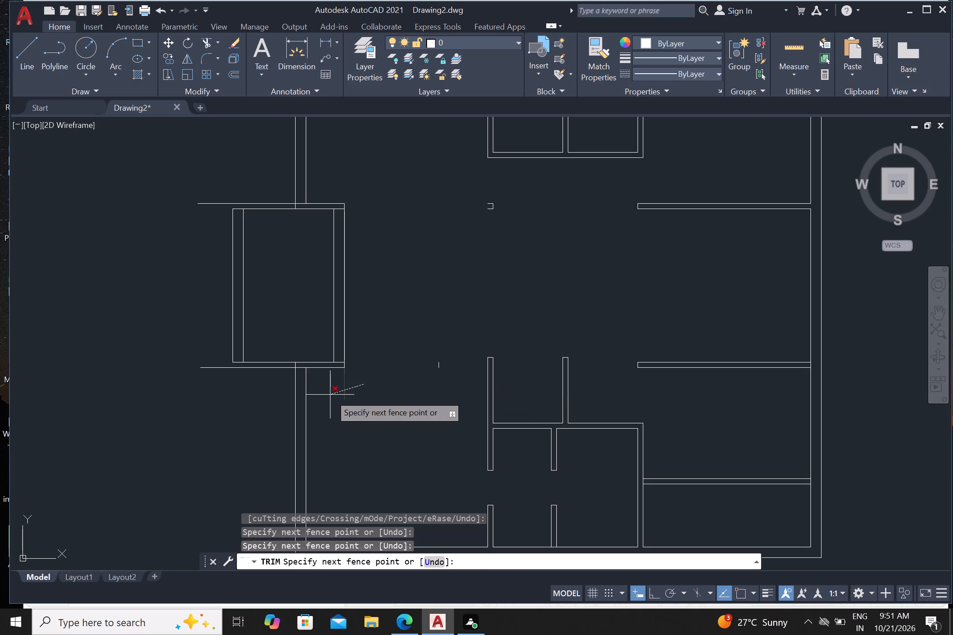
left_click(329, 395)
Remove the leftover end pieces of the trimmed upper and lower partitions with Trim.
left_click(436, 362)
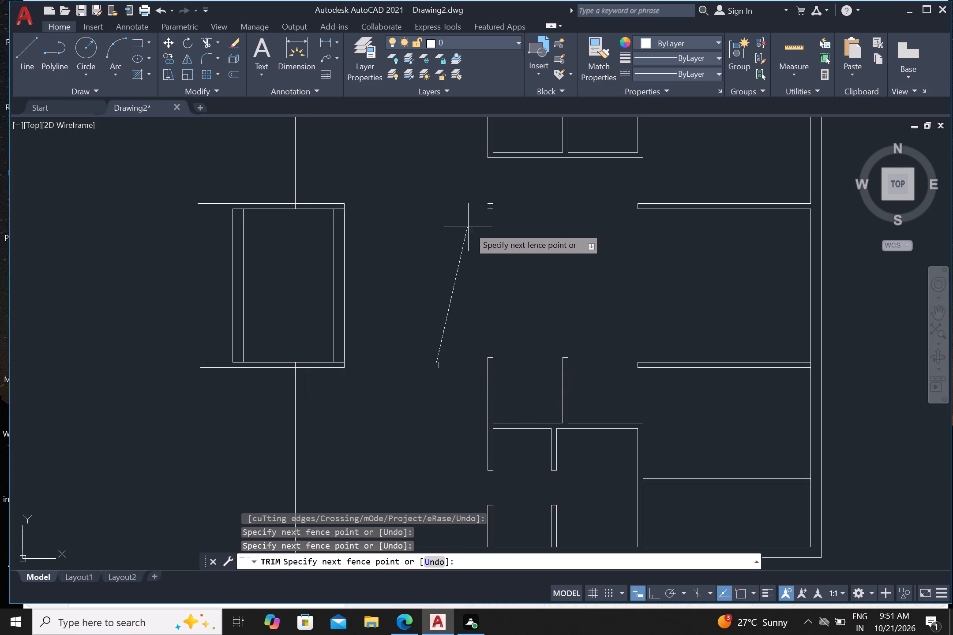
left_click_drag(453, 368, 454, 368)
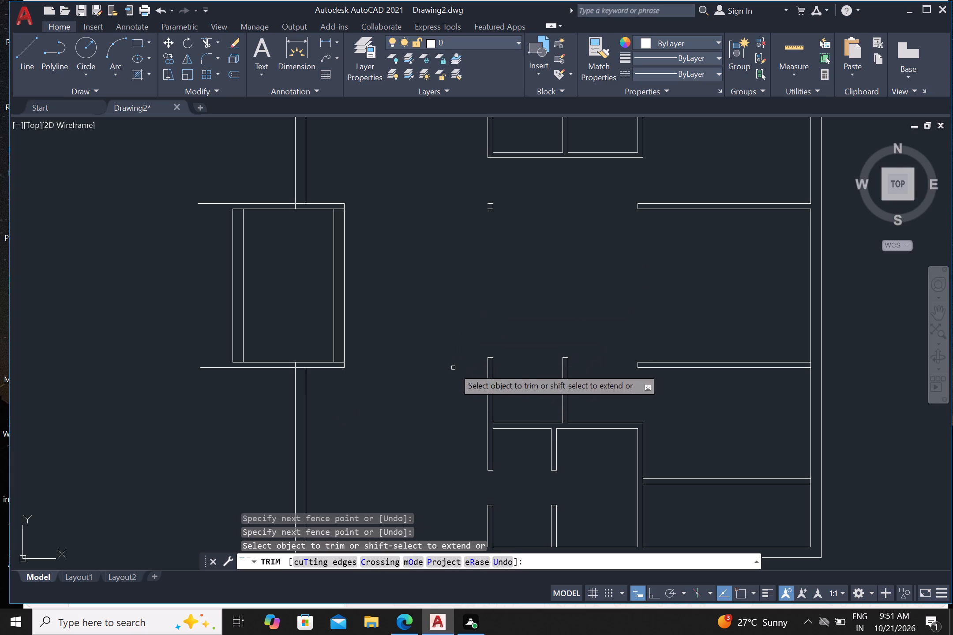
left_click_drag(454, 368, 450, 340)
left_click(489, 222)
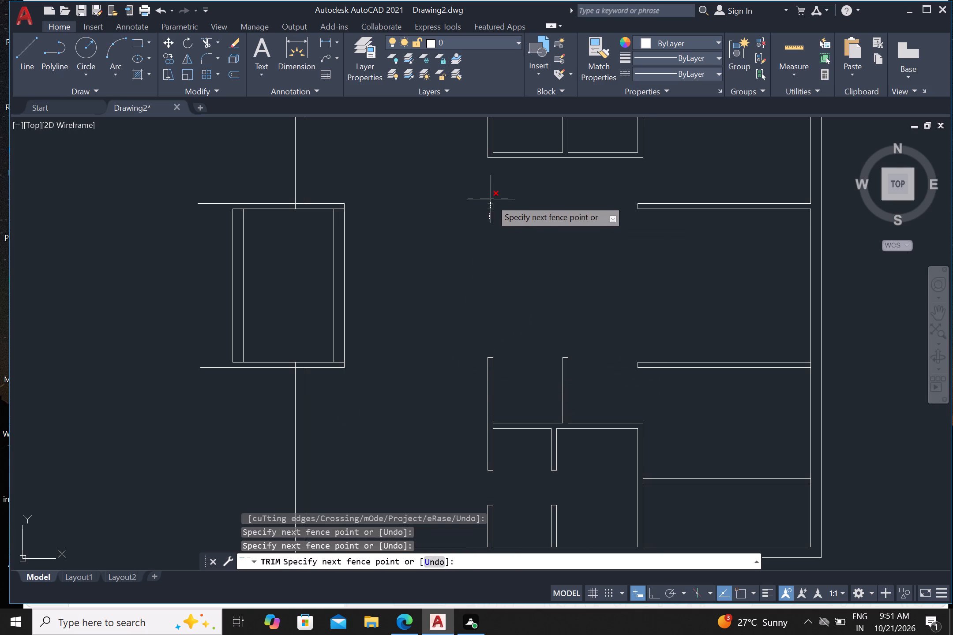
left_click(491, 200)
left_click(485, 209)
left_click(500, 205)
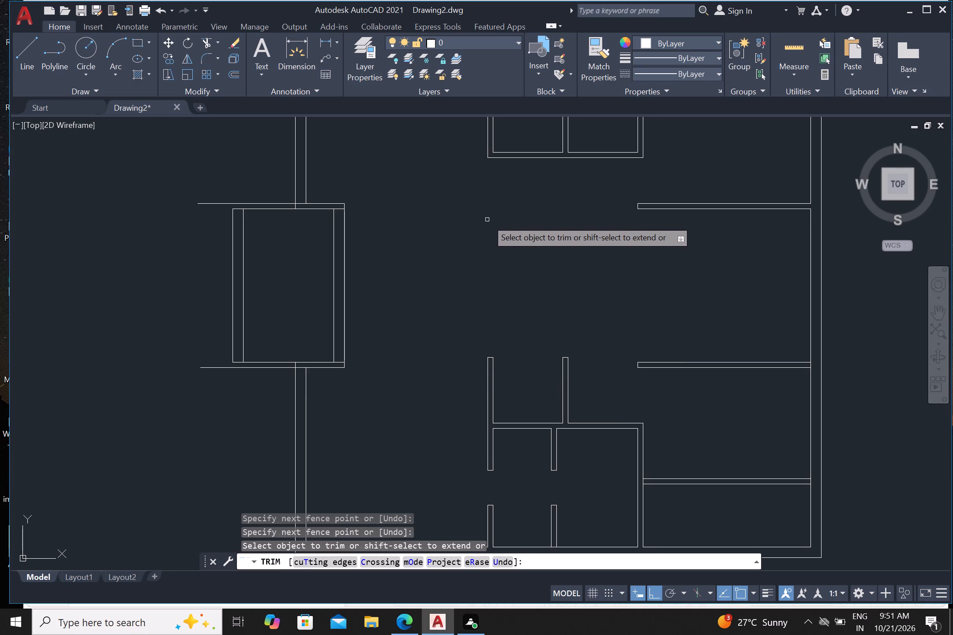
scroll(487, 223, "down", 2)
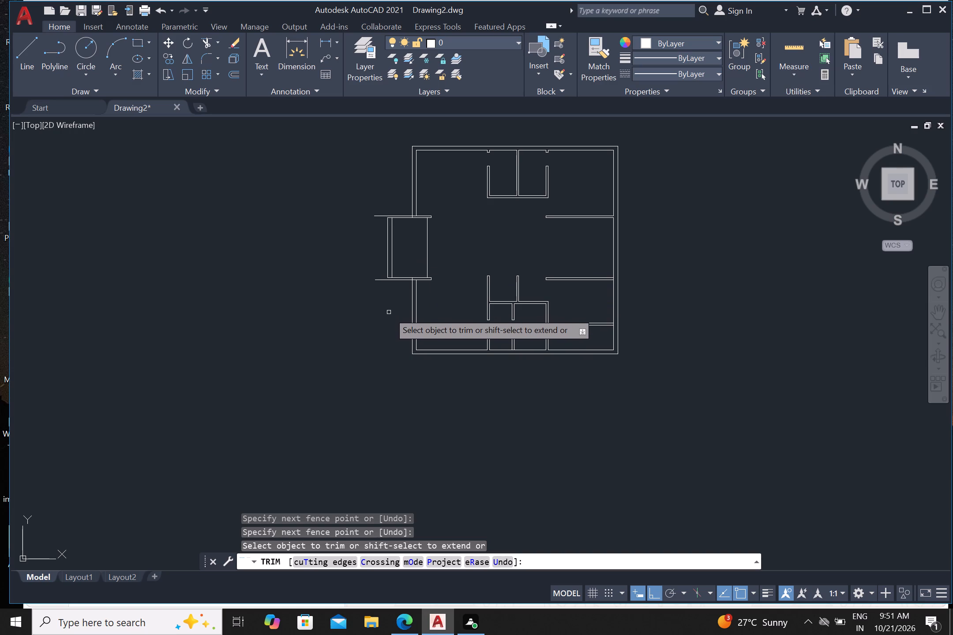
middle_click_drag(389, 317, 388, 329)
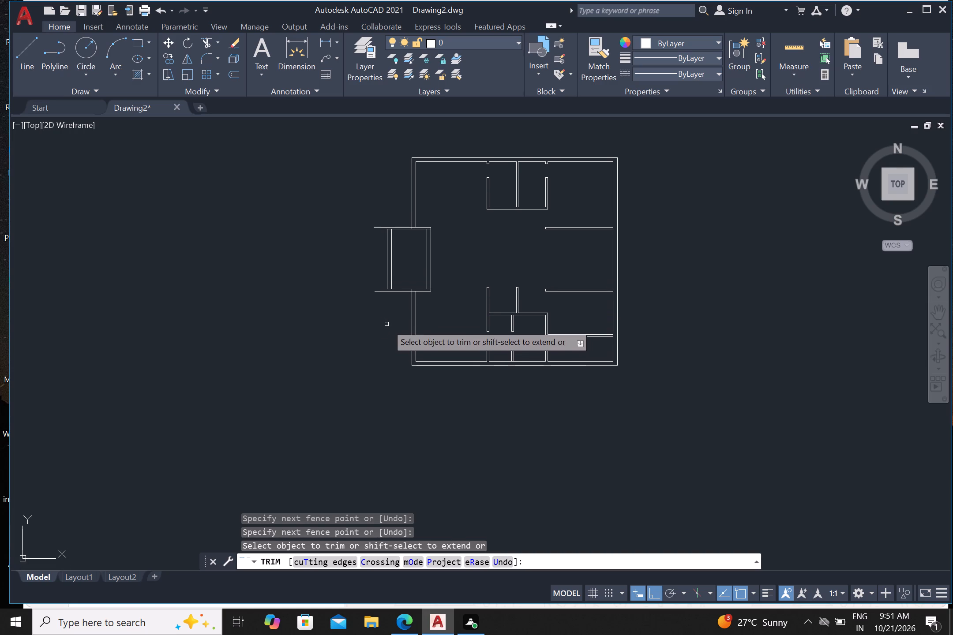
key("Escape")
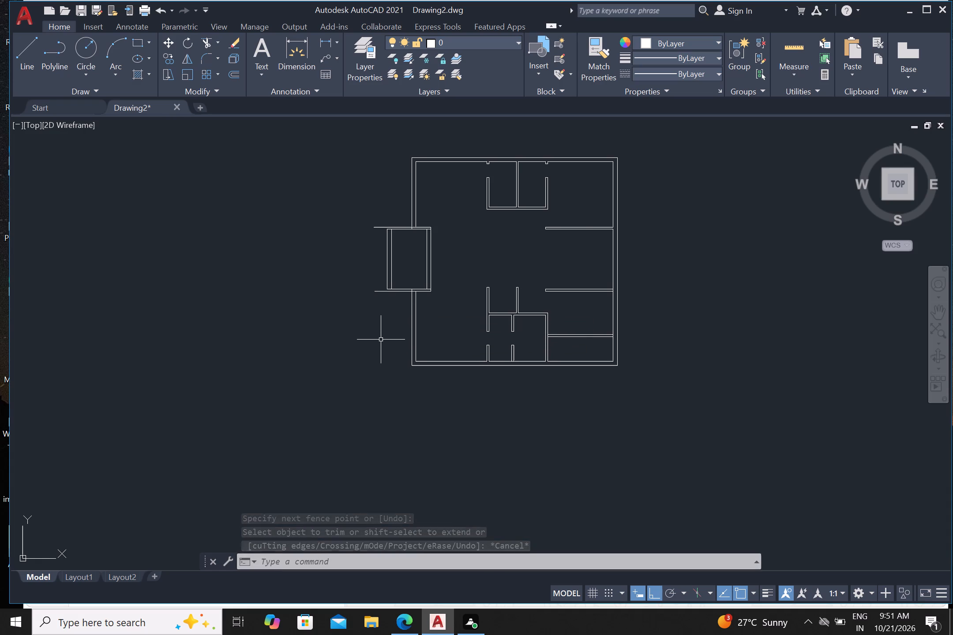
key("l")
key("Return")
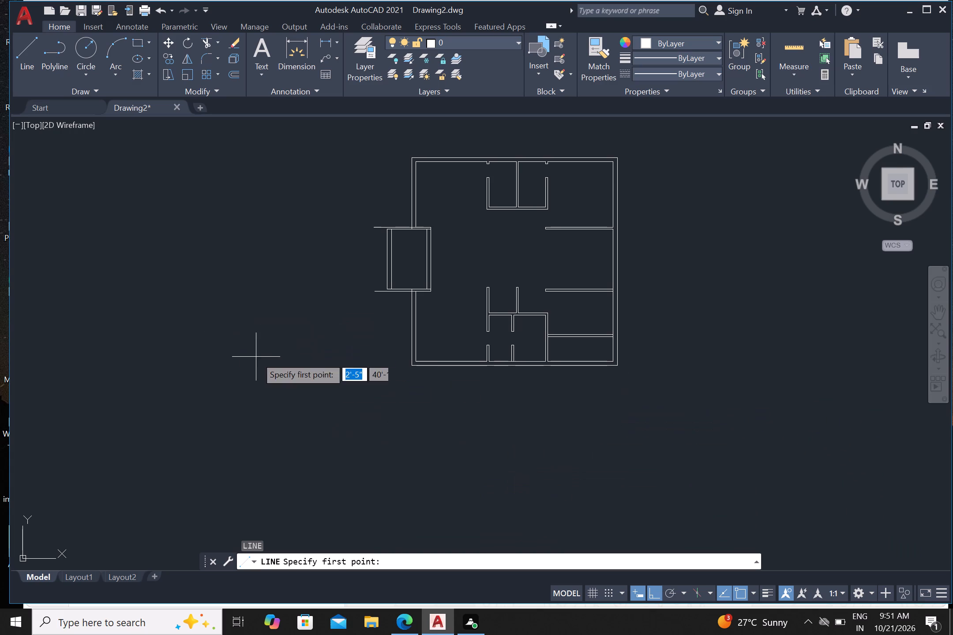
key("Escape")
Draw vertical lines along the projection's outer edge, about 18' down from its lower corner and about 21'-10" up from its upper corner.
key("l")
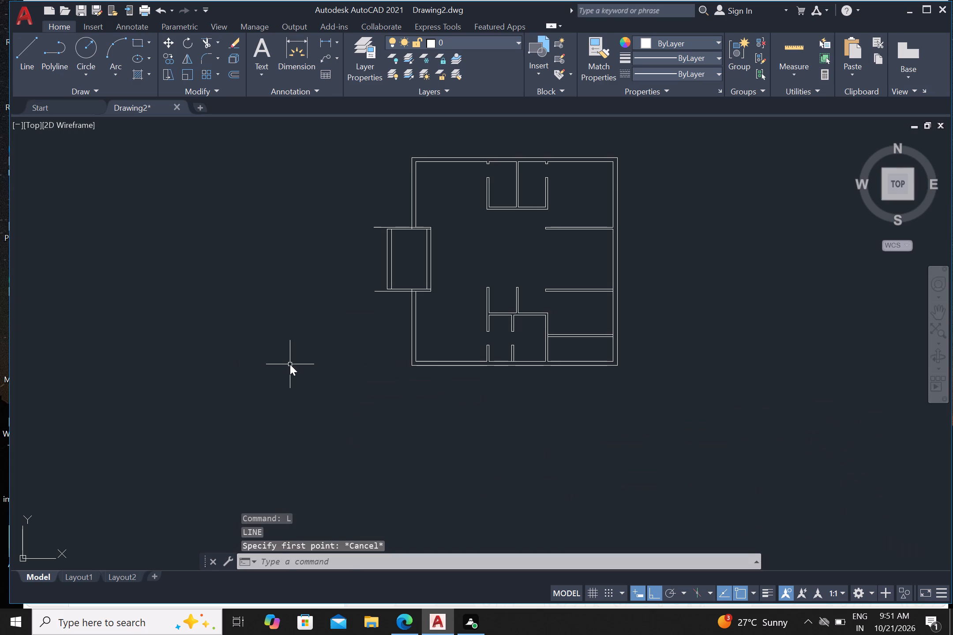
key("Return")
scroll(385, 320, "up", 2)
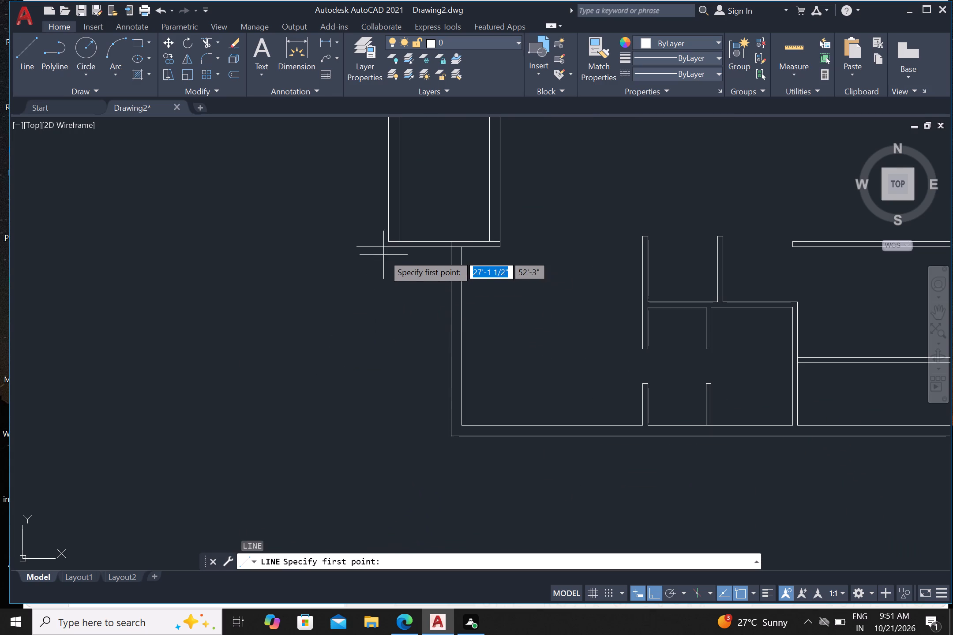
left_click(388, 241)
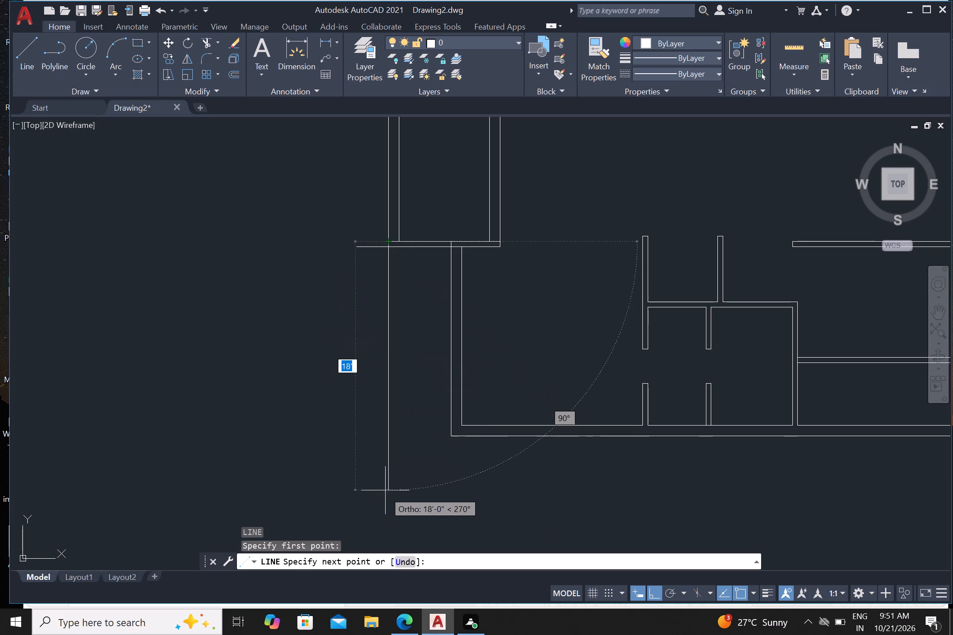
left_click(385, 490)
scroll(383, 477, "down", 1)
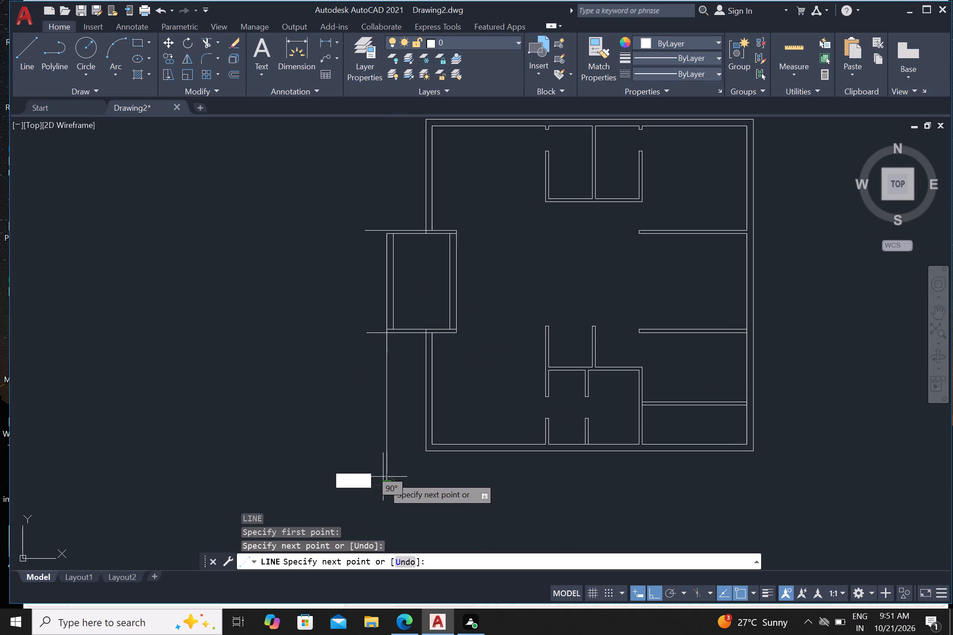
scroll(383, 477, "down", 1)
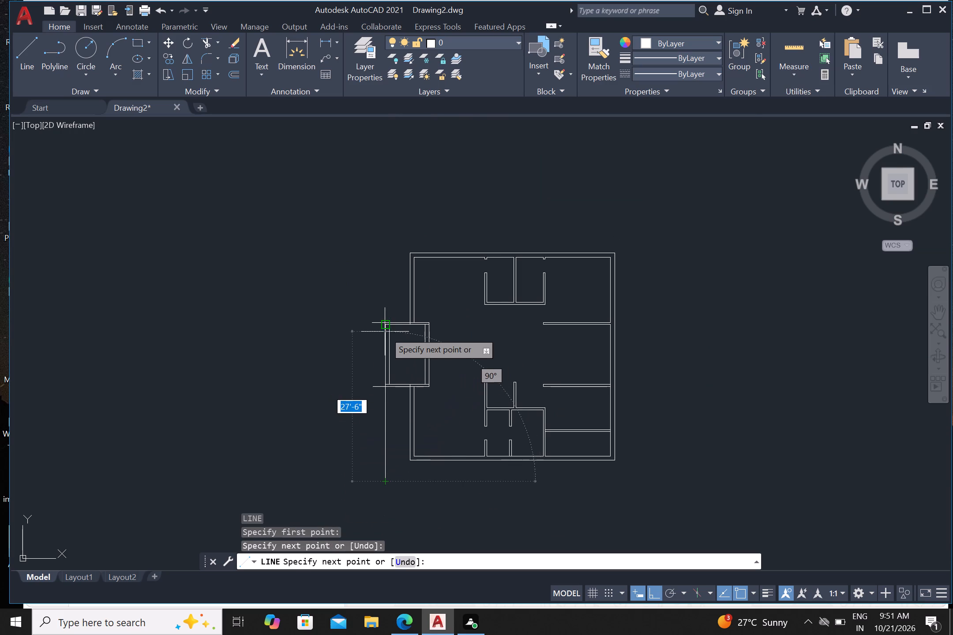
left_click(385, 324)
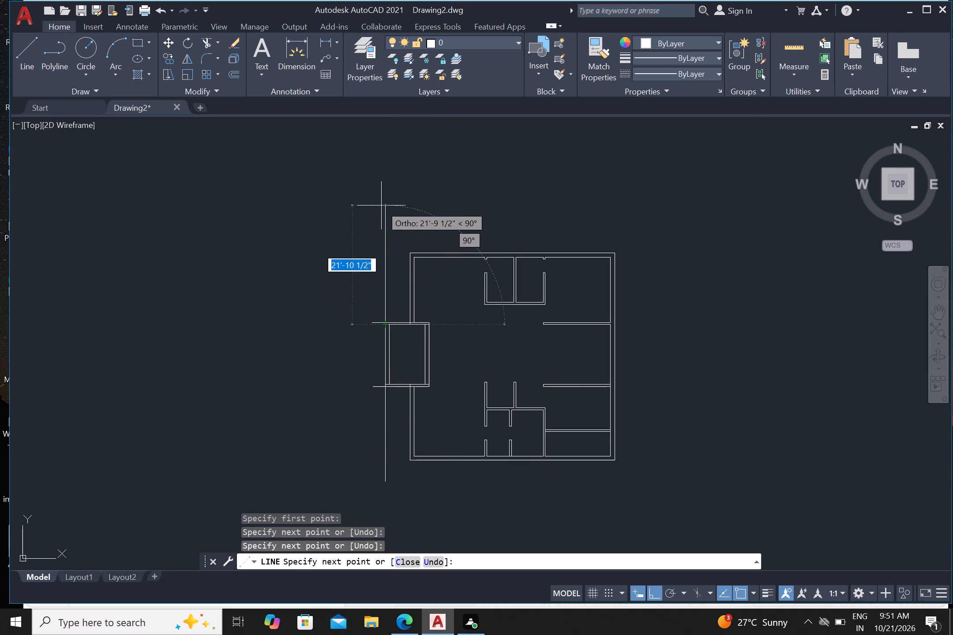
left_click(381, 205)
key("Return")
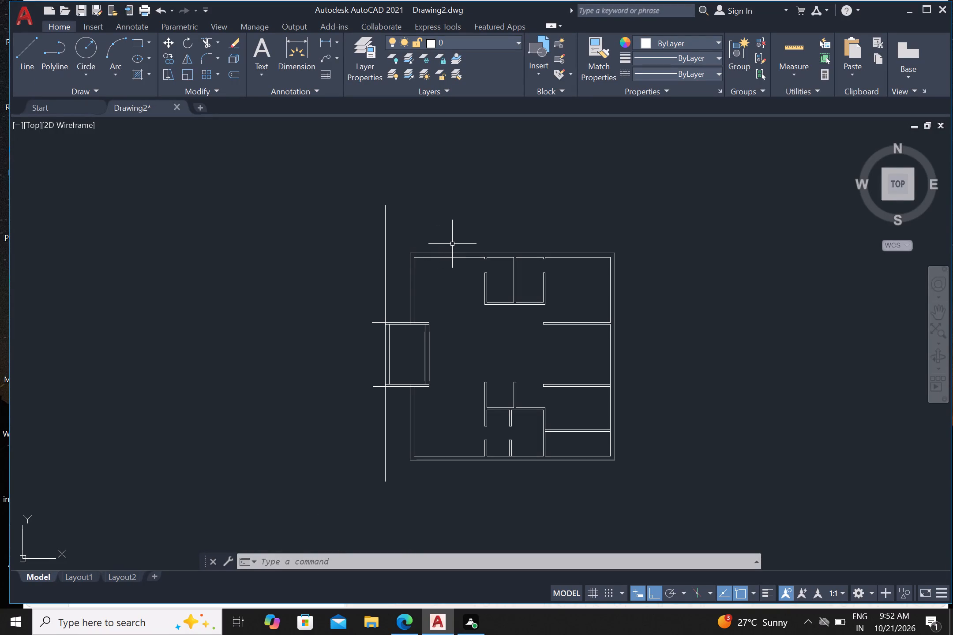
key("Escape")
Offset the top outer wall line 4'6" upward.
key("o")
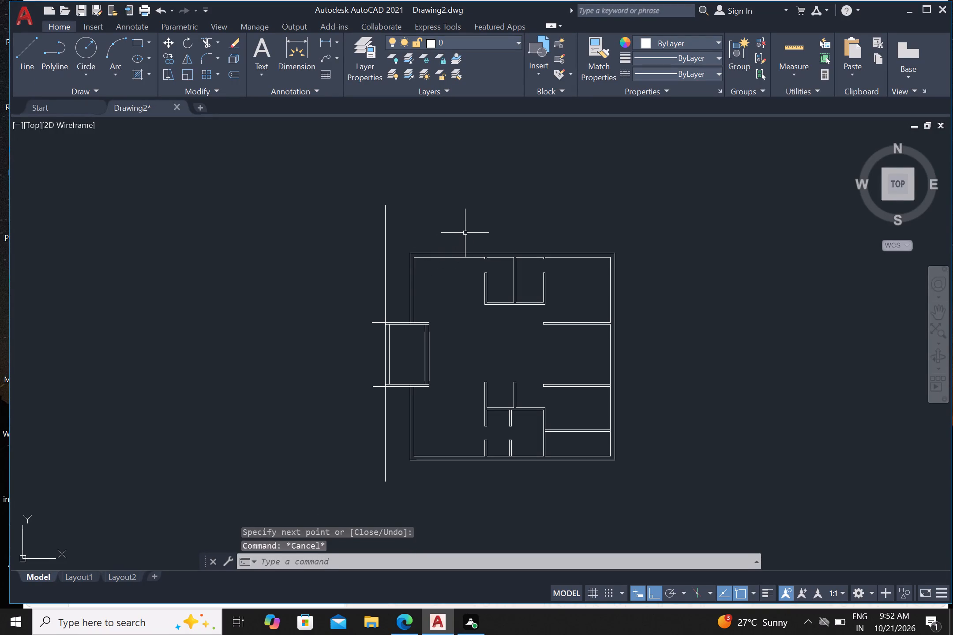
key("Return")
key("4")
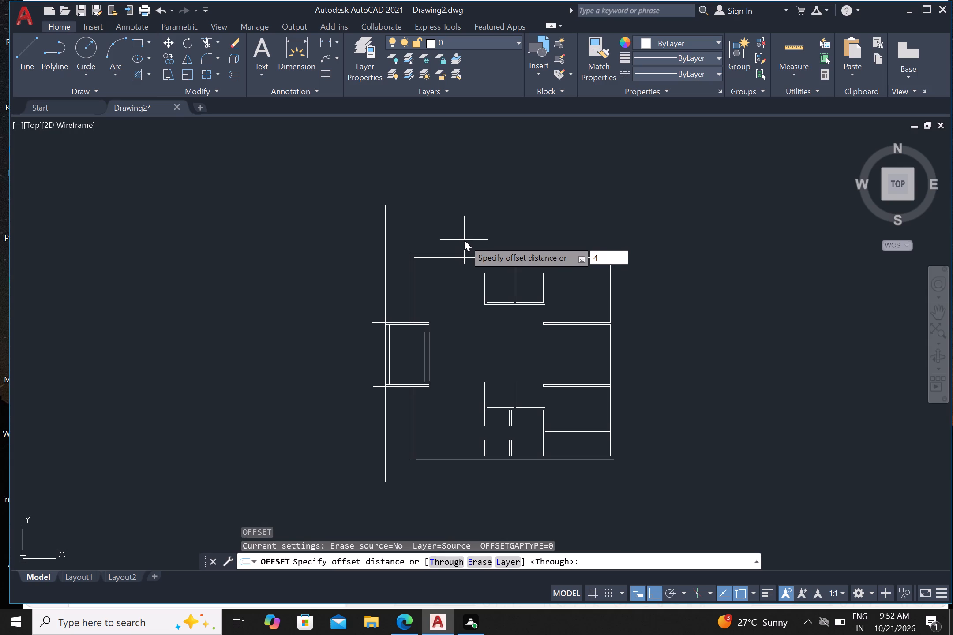
key("apostrophe")
key("6")
key("shift+quotedbl")
key("Return")
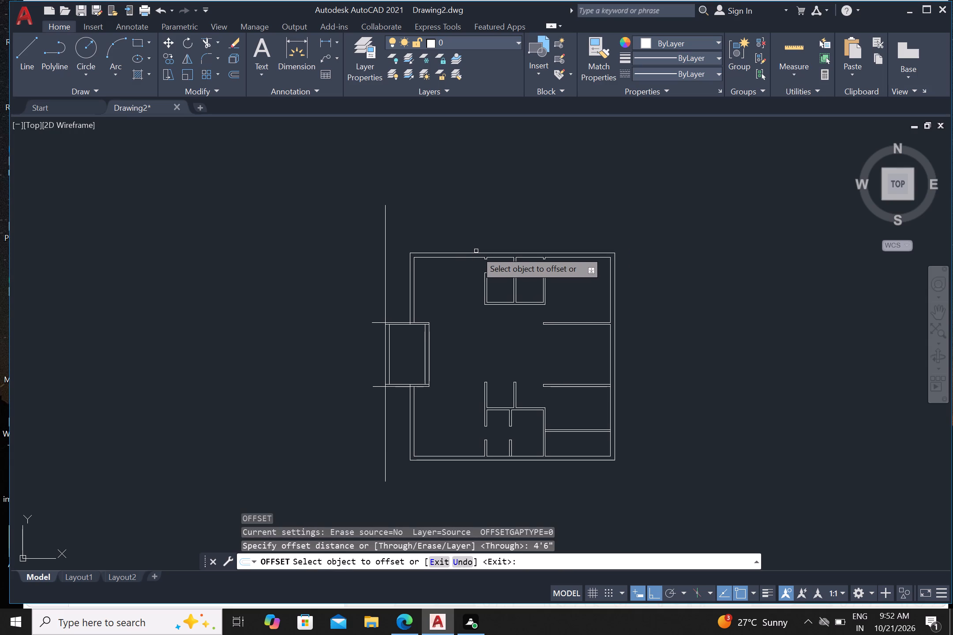
left_click_drag(475, 252, 468, 244)
left_click_drag(464, 208, 465, 201)
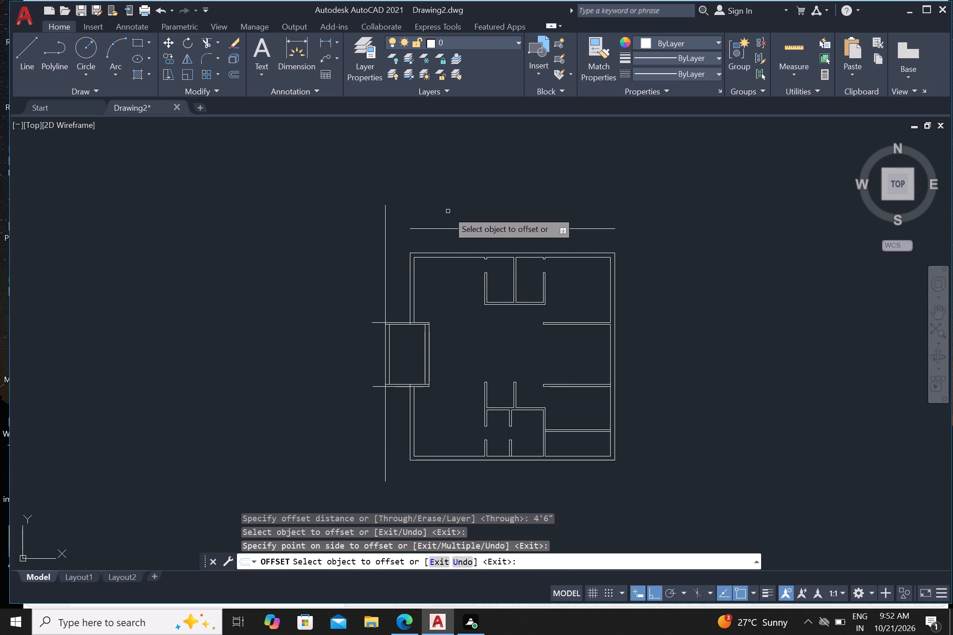
key("Escape")
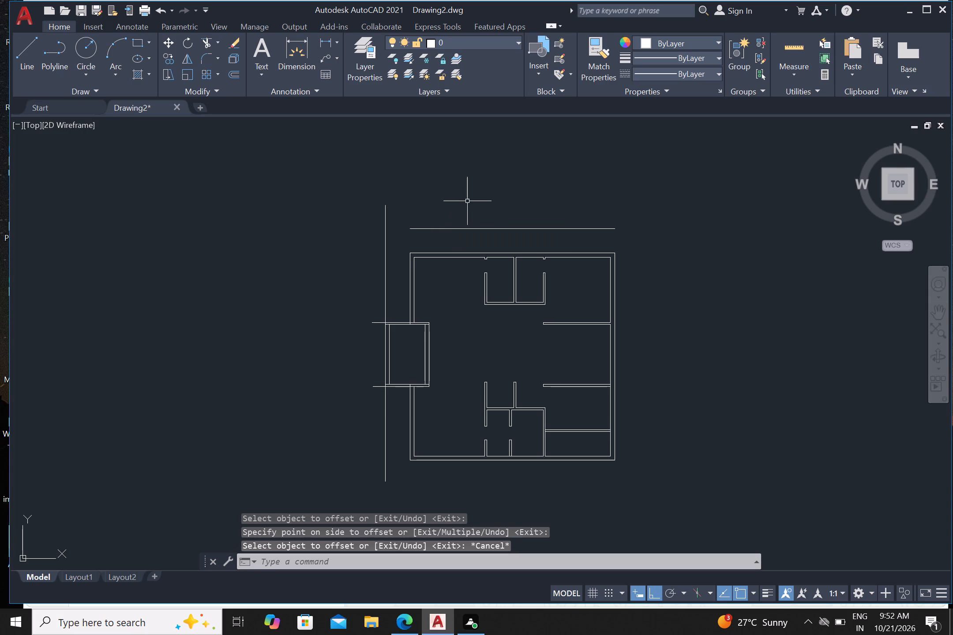
Draw a horizontal line from the left end of the 4'6" offset line, extending left past the long vertical line.
key("l")
key("Return")
left_click_drag(413, 228, 392, 232)
left_click_drag(303, 257, 315, 253)
key("Return")
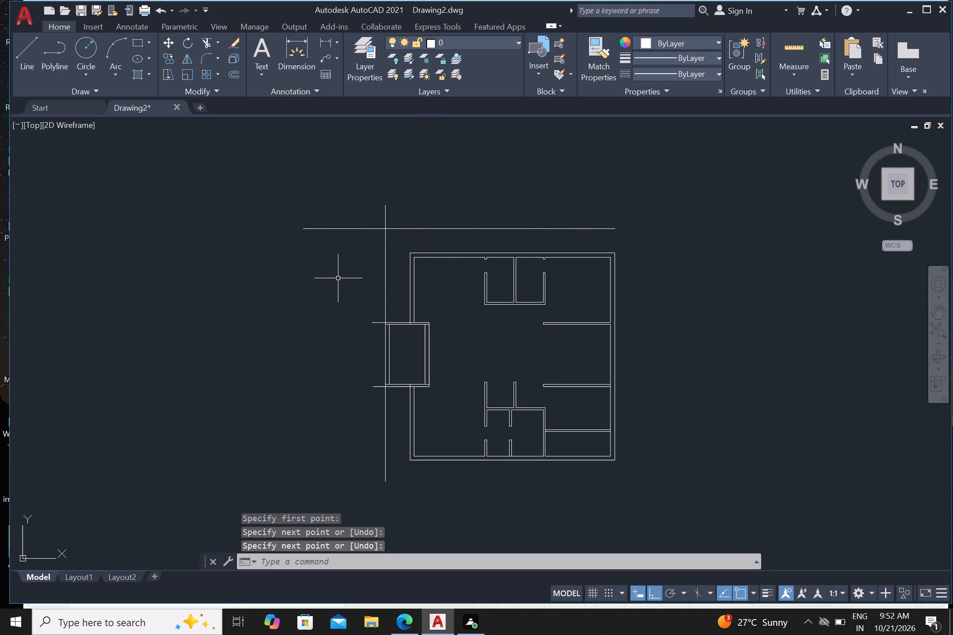
Trim the overhanging ends of the long vertical line and the top offset line where they cross, forming a clean corner.
type("tr")
key("Return")
left_click_drag(357, 245, 361, 237)
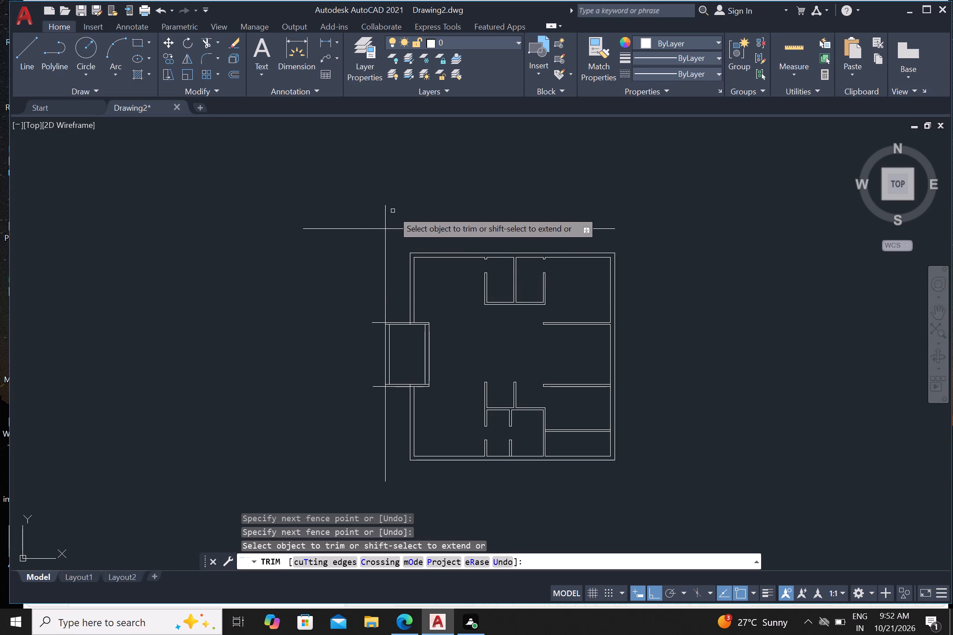
left_click_drag(393, 210, 384, 214)
left_click(344, 243)
left_click(361, 216)
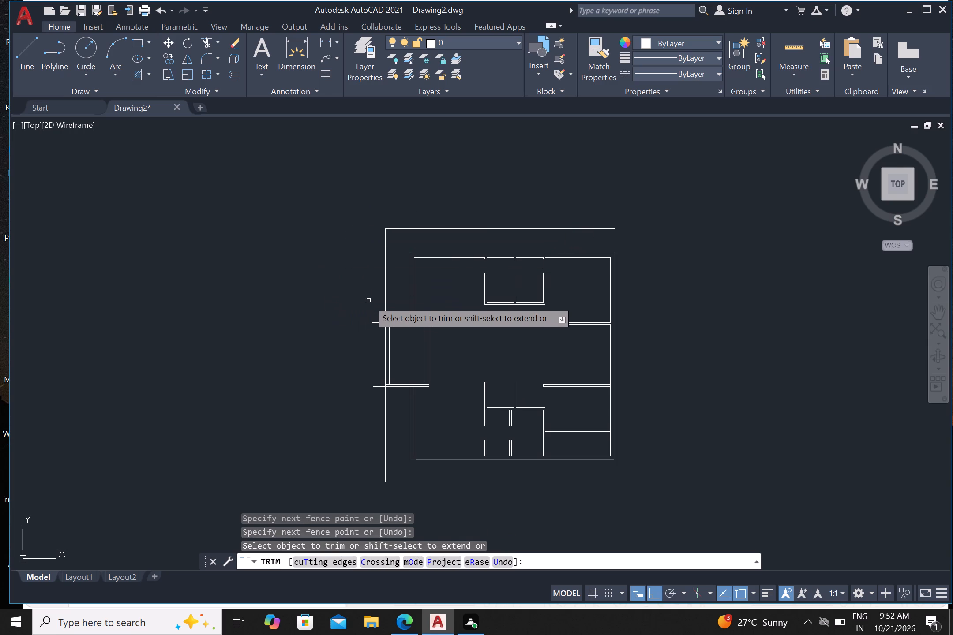
Trim the upper and lower horizontal line ends that stick out to the left of the projection's outer vertical line.
scroll(370, 296, "up", 1)
left_click(377, 314)
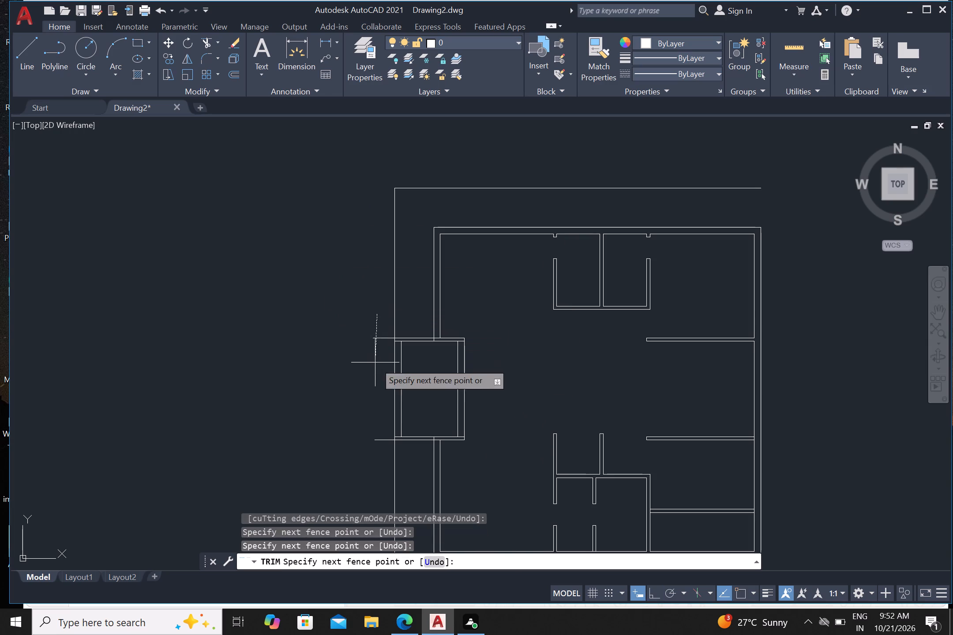
left_click(381, 461)
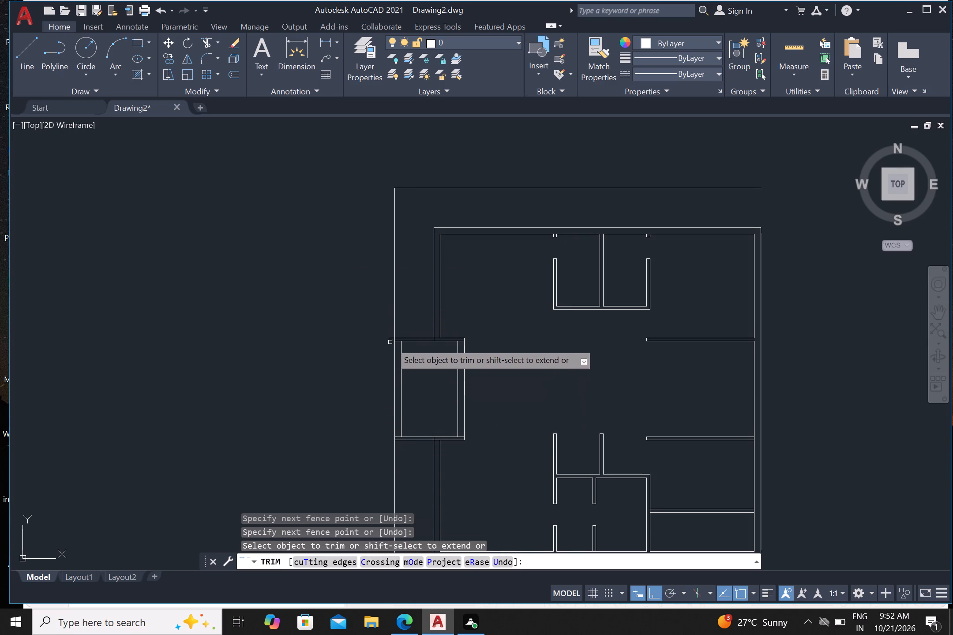
left_click(390, 337)
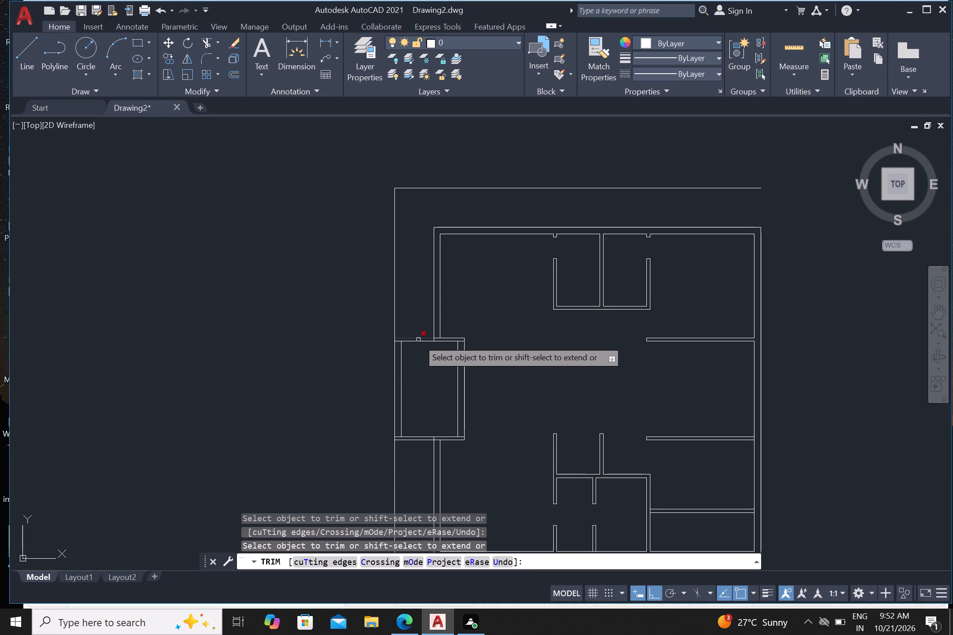
Trim the crossing line segments where the left outer wall and the inner vertical wall meet the projection's upper wall.
scroll(452, 346, "up", 3)
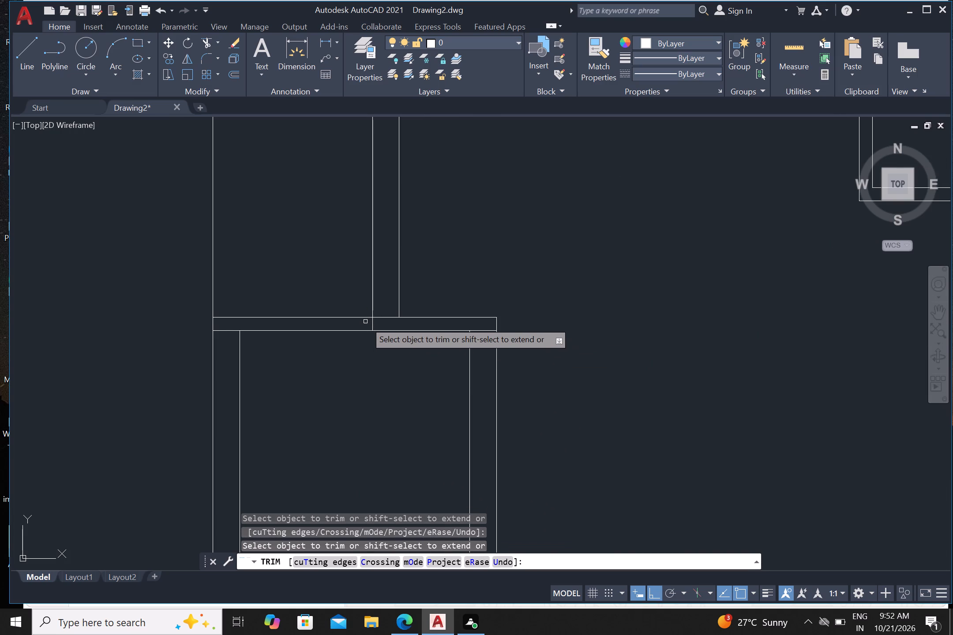
scroll(368, 323, "up", 2)
left_click(374, 328)
left_click_drag(408, 295, 409, 303)
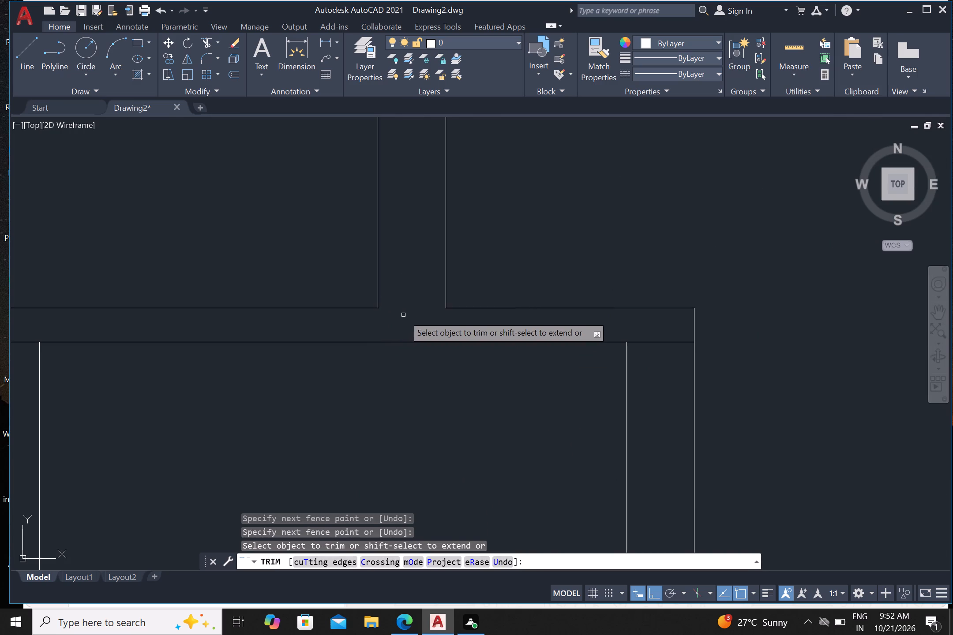
scroll(405, 319, "down", 2)
left_click(507, 338)
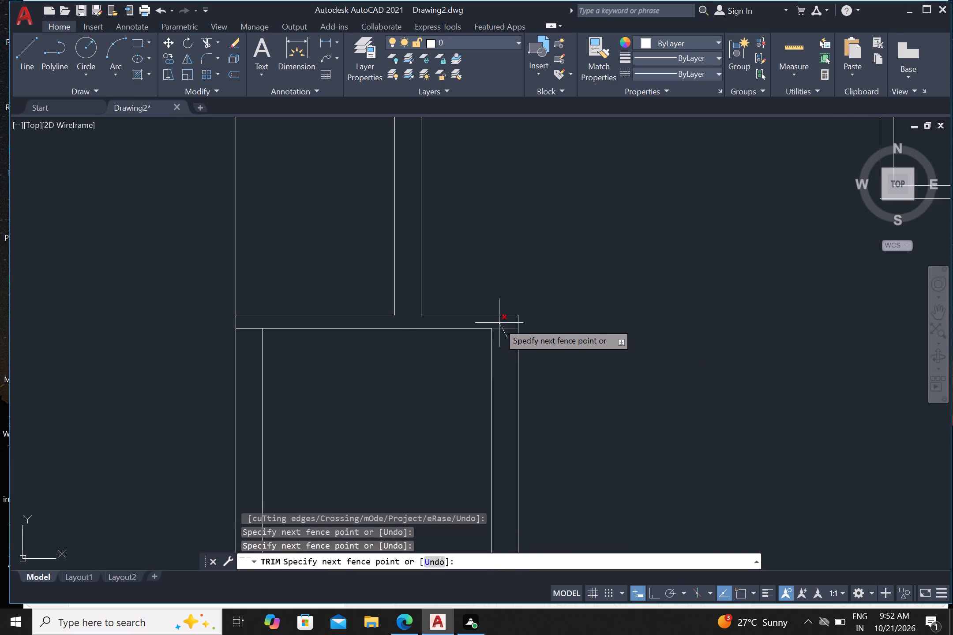
left_click(499, 322)
scroll(499, 326, "down", 3)
scroll(423, 317, "up", 3)
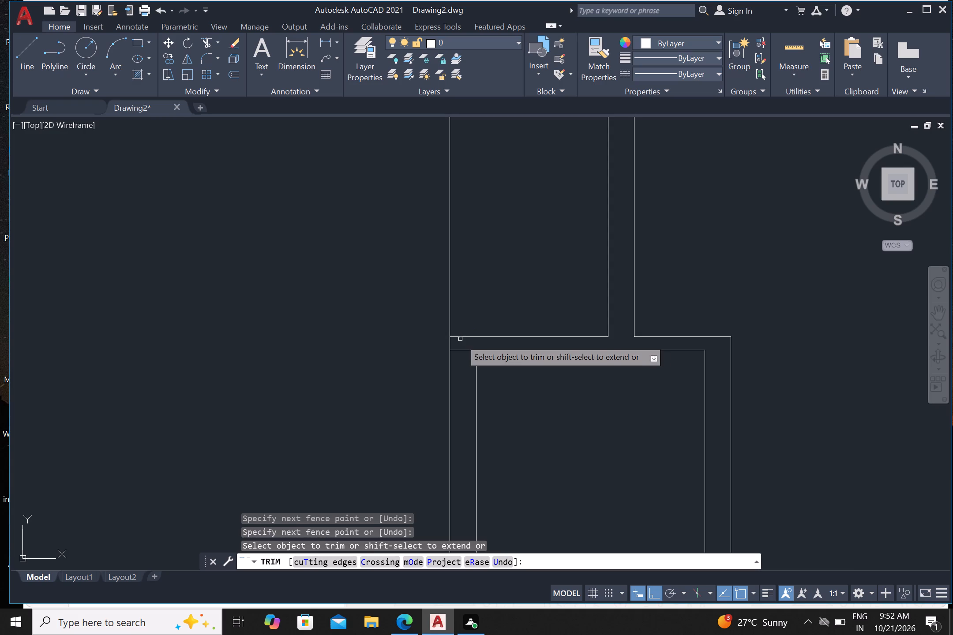
Trim the inner wall line ends that overrun to the outer vertical line at the projection's upper-left and lower-left corners.
scroll(460, 339, "up", 1)
left_click(455, 350)
left_click(460, 365)
scroll(458, 360, "down", 3)
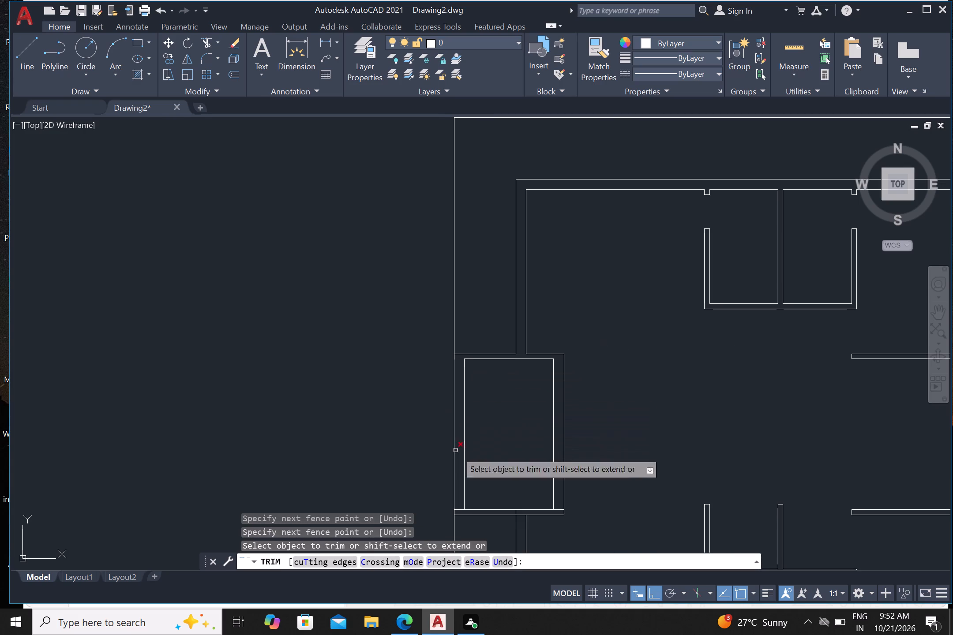
middle_click_drag(481, 518, 422, 415)
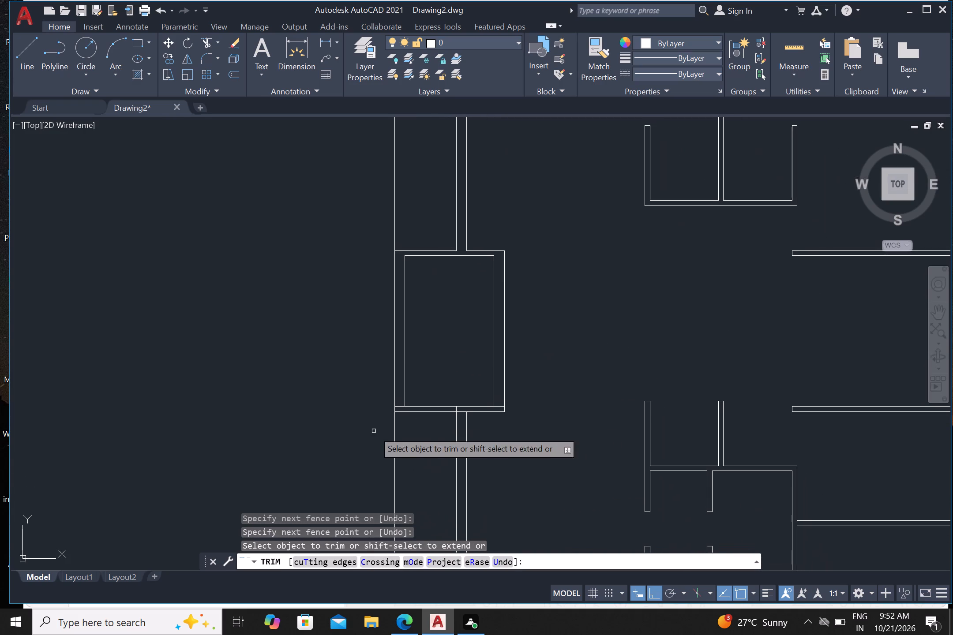
scroll(406, 423, "up", 3)
left_click(379, 348)
left_click(377, 369)
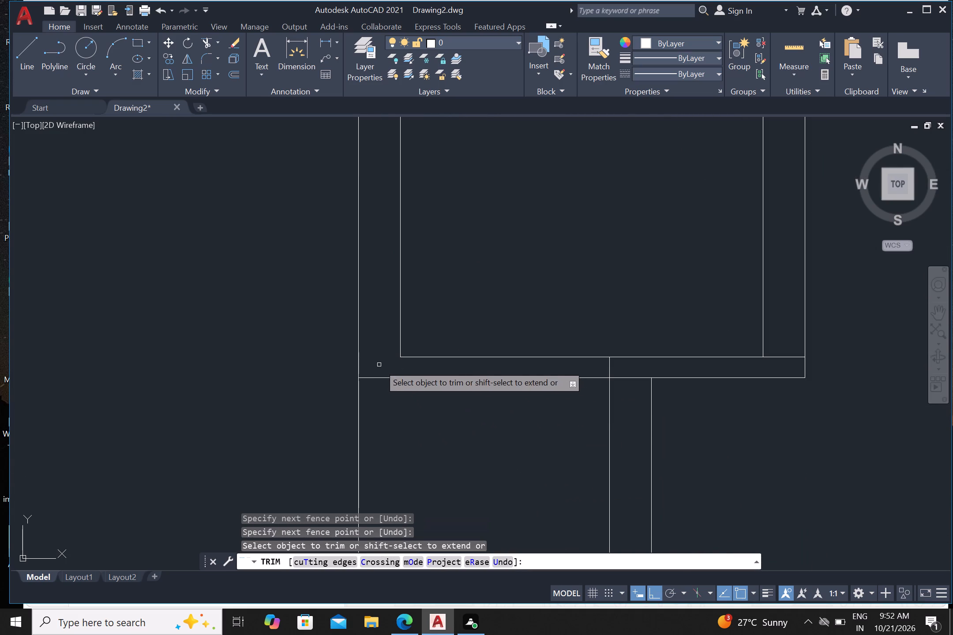
Trim the crossing segments where the vertical wall meets the projection's lower wall, and the inner line overrun at its lower-right corner.
scroll(383, 375, "down", 3)
scroll(436, 374, "up", 3)
left_click(443, 367)
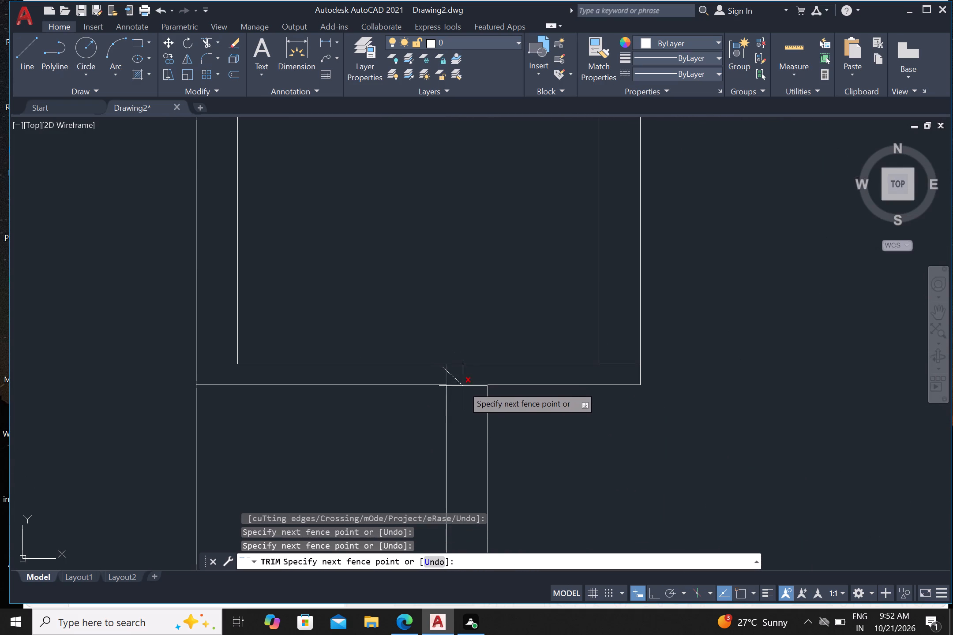
left_click(463, 390)
scroll(462, 385, "down", 2)
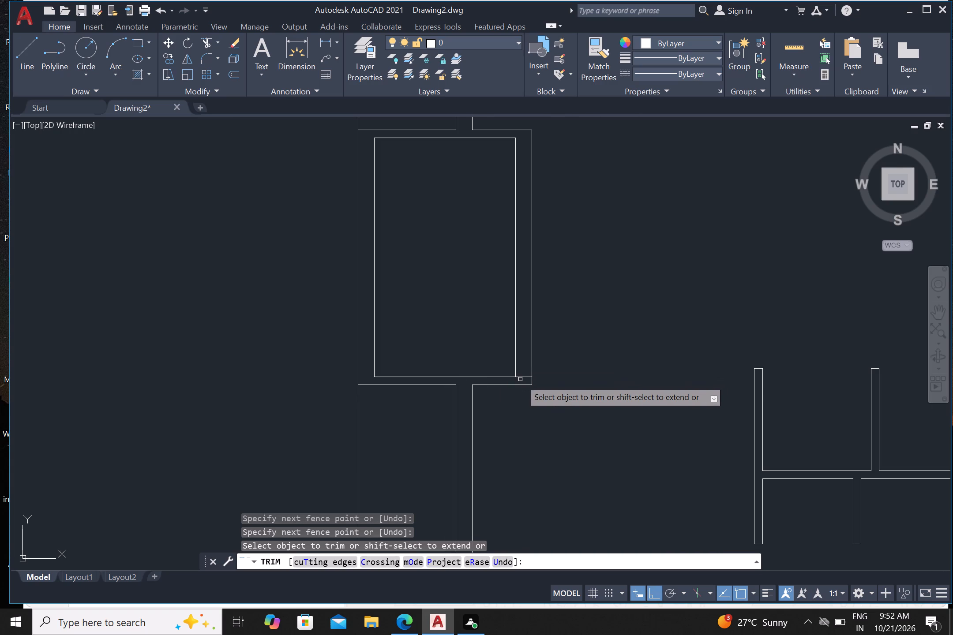
scroll(520, 379, "up", 2)
left_click_drag(529, 385, 528, 381)
left_click(524, 371)
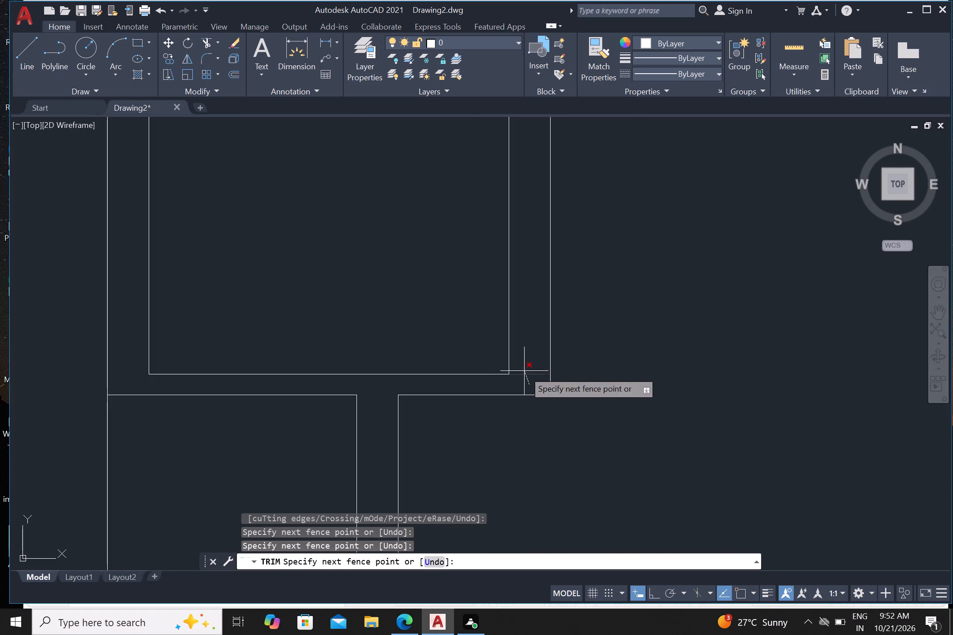
scroll(532, 374, "down", 5)
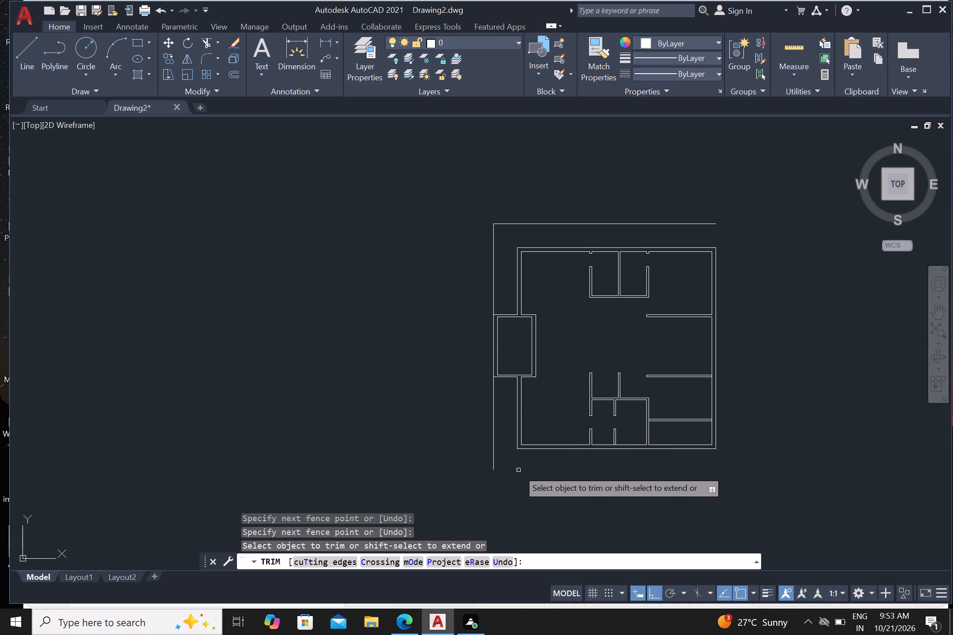
scroll(518, 470, "up", 1)
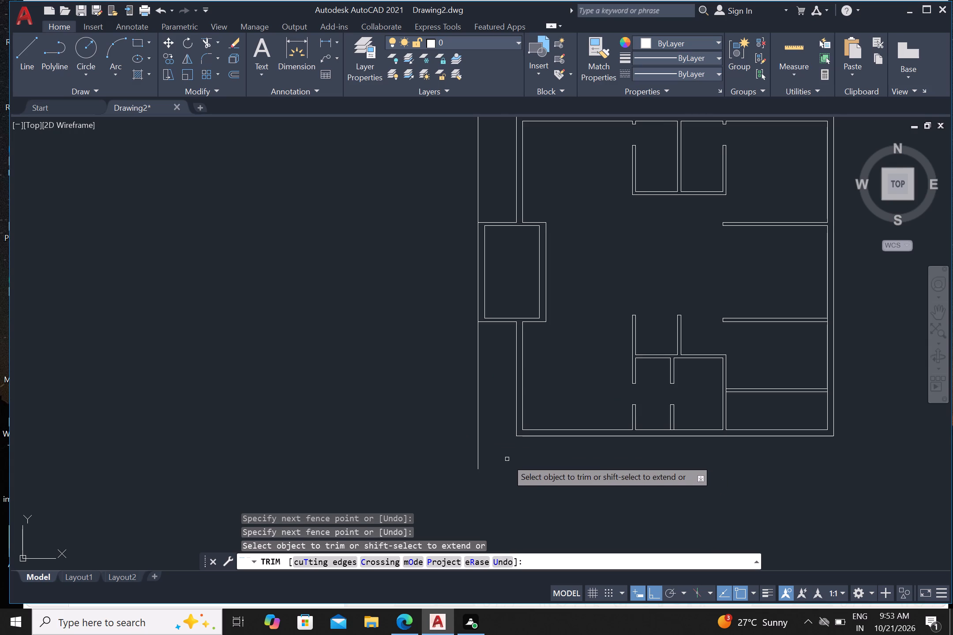
key("Escape")
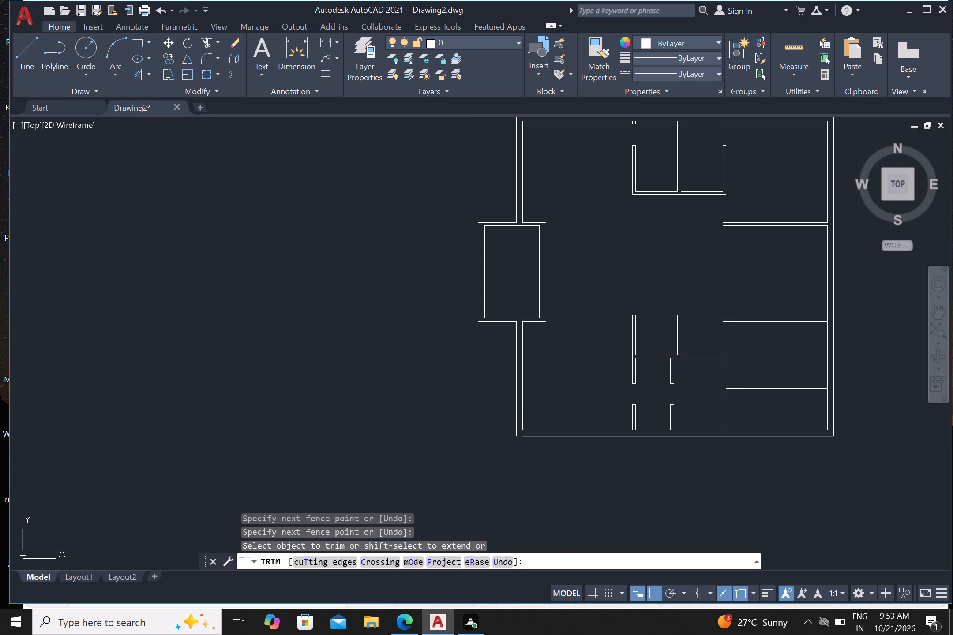
Draw a horizontal line from the plan's outer bottom-left corner, extending left past the long vertical line.
key("l")
key("Return")
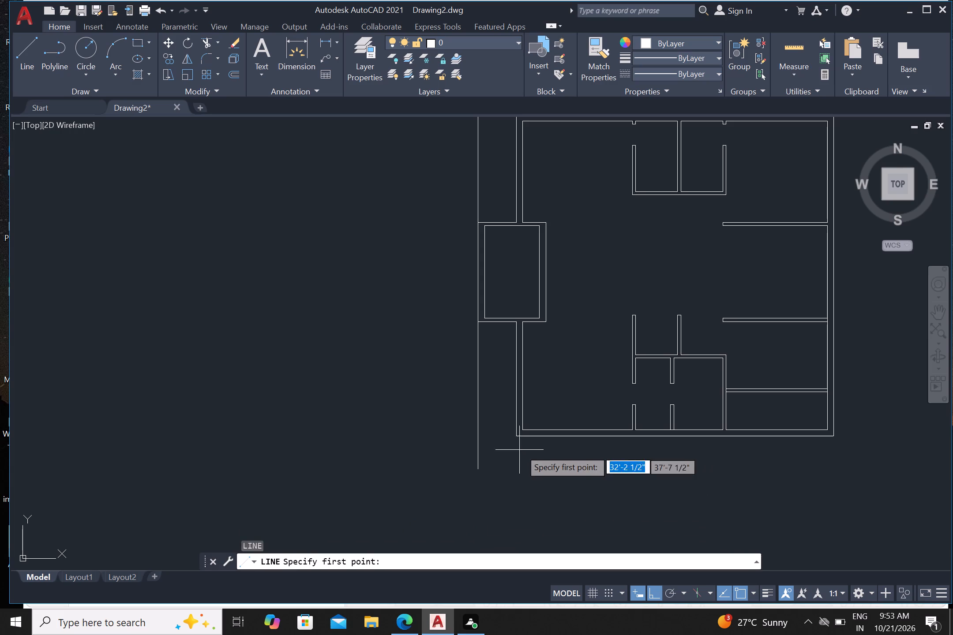
left_click_drag(520, 436, 496, 442)
left_click(465, 441)
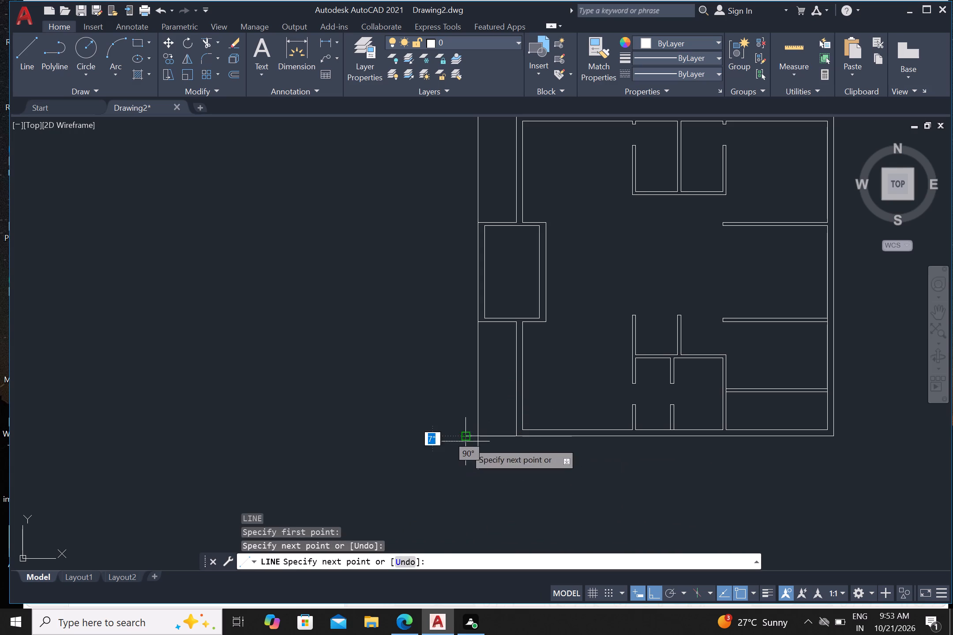
key("Return")
Trim the overhanging ends of the long vertical line and the bottom horizontal line to form a clean lower-left corner.
key("t")
key("r")
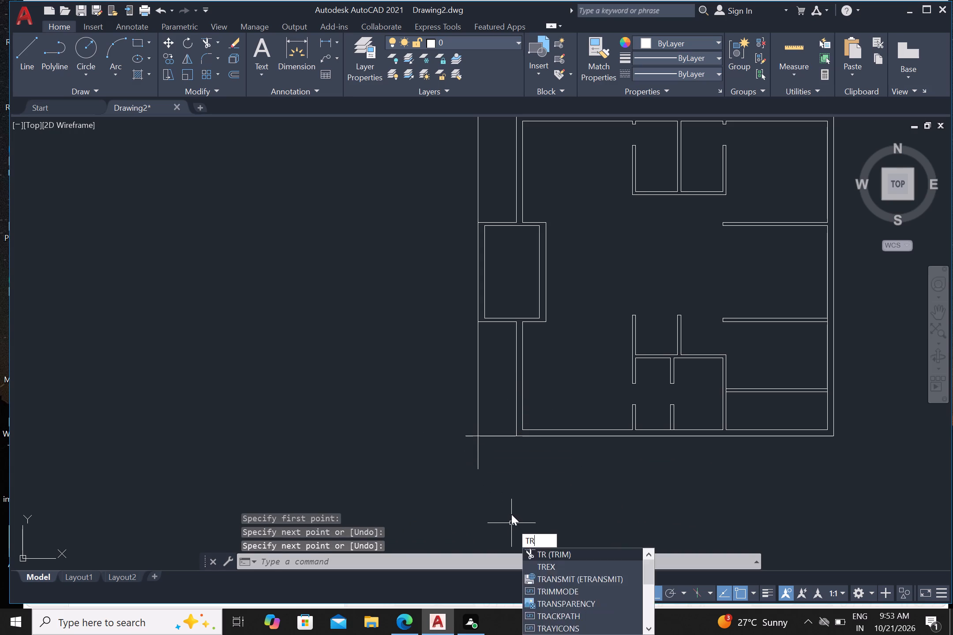
key("Return")
left_click_drag(486, 457, 479, 456)
left_click_drag(456, 456, 461, 454)
left_click(470, 444)
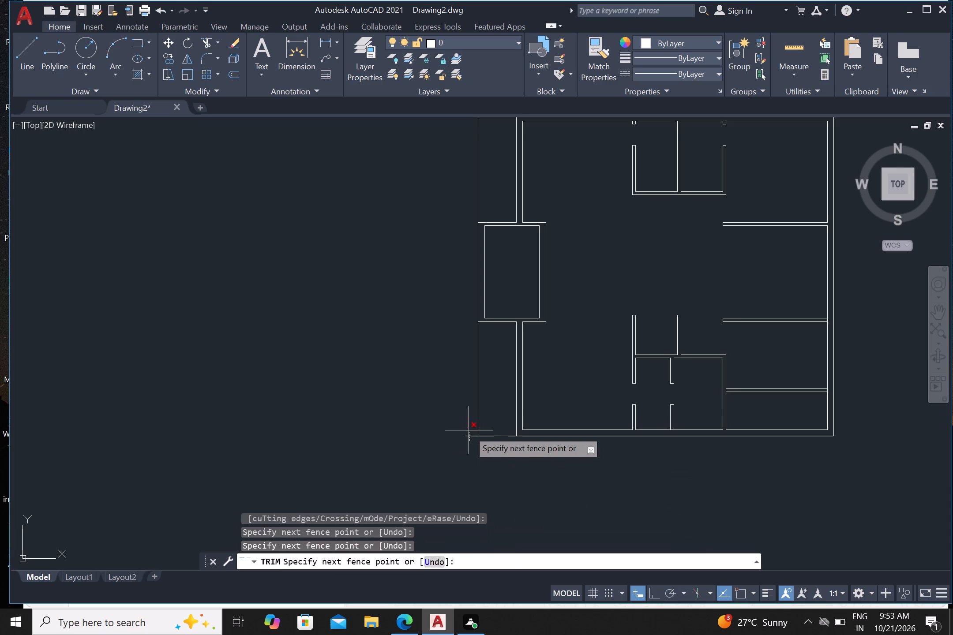
left_click(469, 430)
scroll(469, 441, "down", 3)
scroll(560, 446, "up", 2)
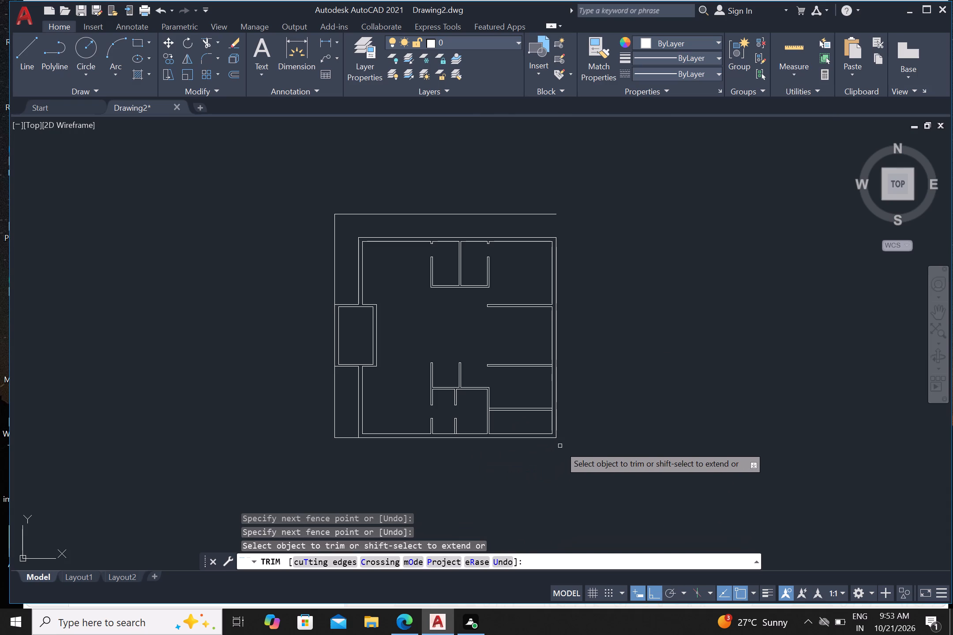
scroll(623, 245, "up", 1)
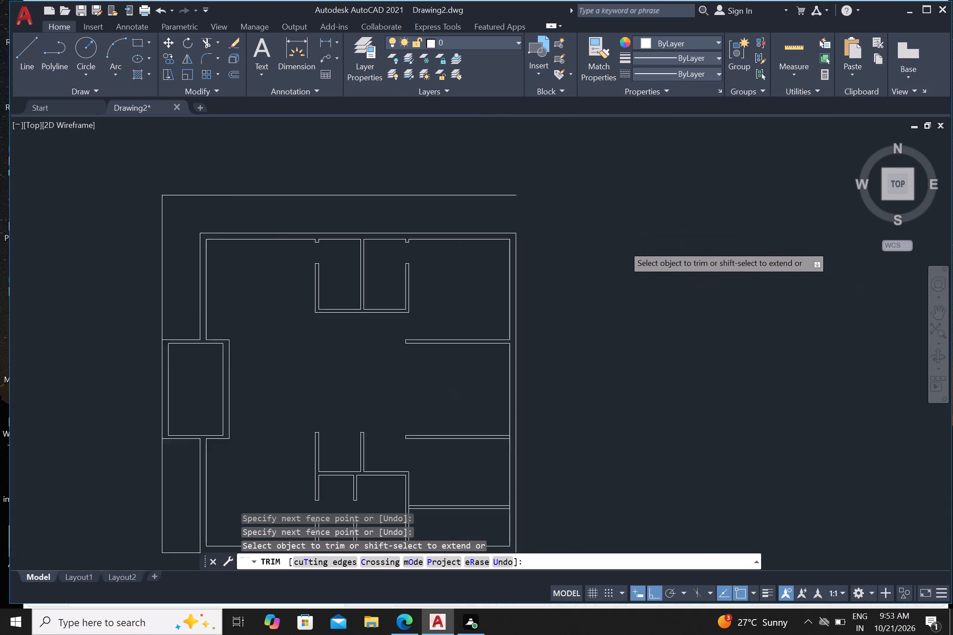
scroll(623, 245, "up", 1)
key("Escape")
Draw a vertical line from the plan's outer top-right corner up to the right end of the top offset line.
key("l")
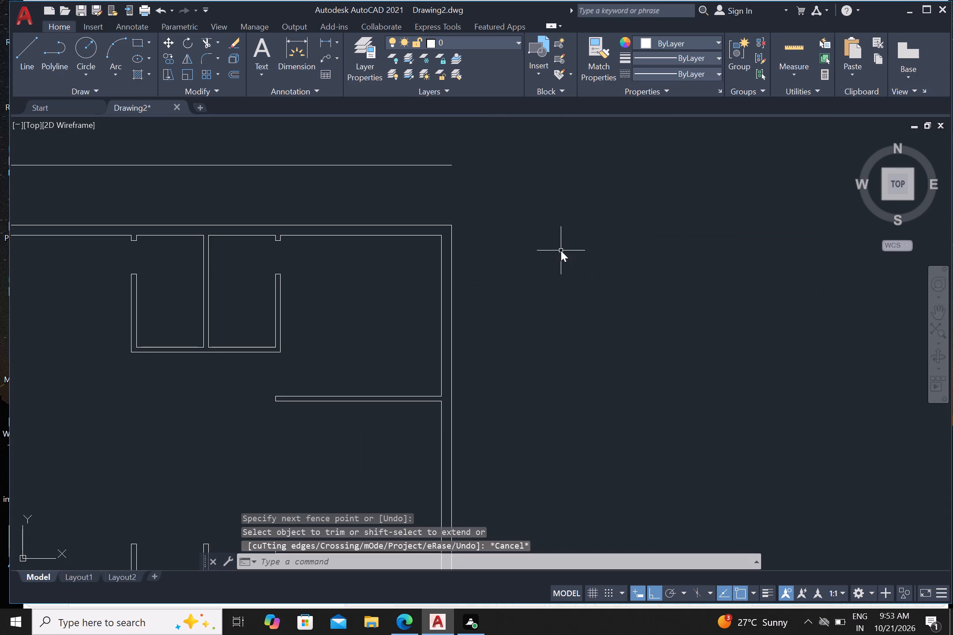
key("Return")
left_click(456, 226)
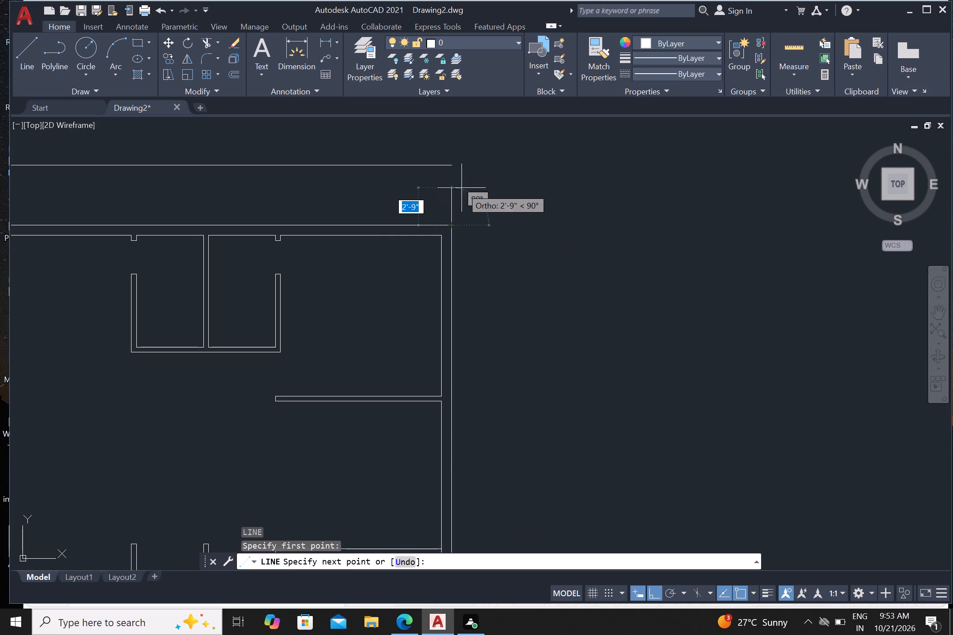
left_click(449, 167)
key("Return")
scroll(540, 209, "down", 2)
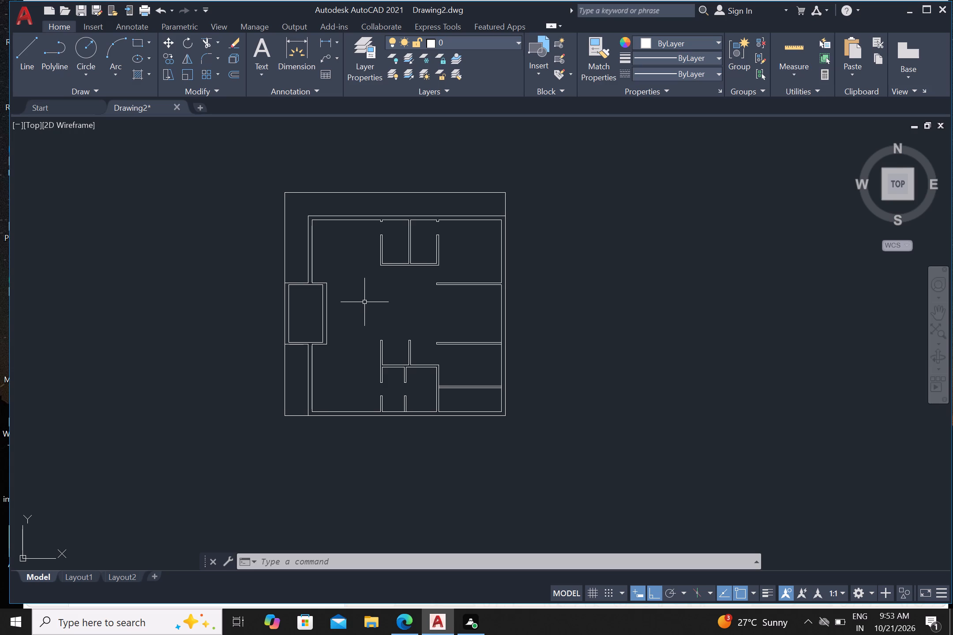
Draw a vertical line about 5'-1 1/2" long below the left wall of the upper pair of small rooms.
scroll(366, 294, "up", 1)
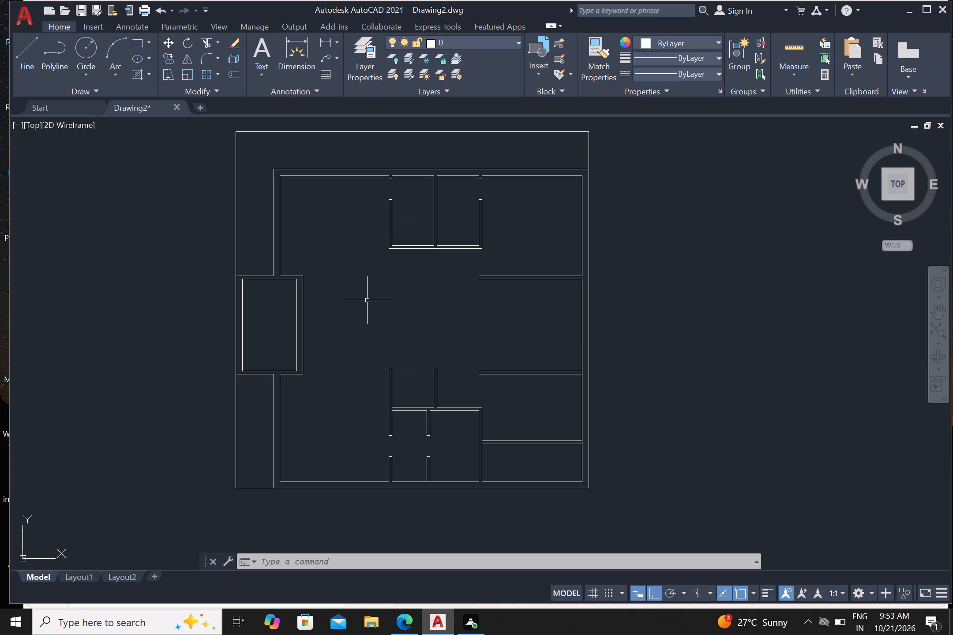
key("l")
key("Return")
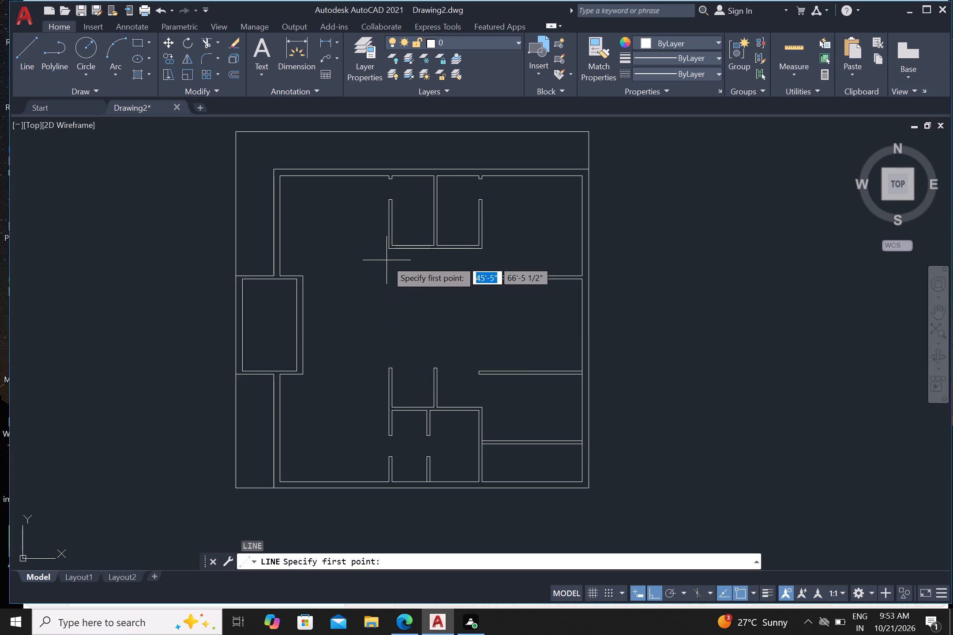
left_click_drag(390, 261, 389, 270)
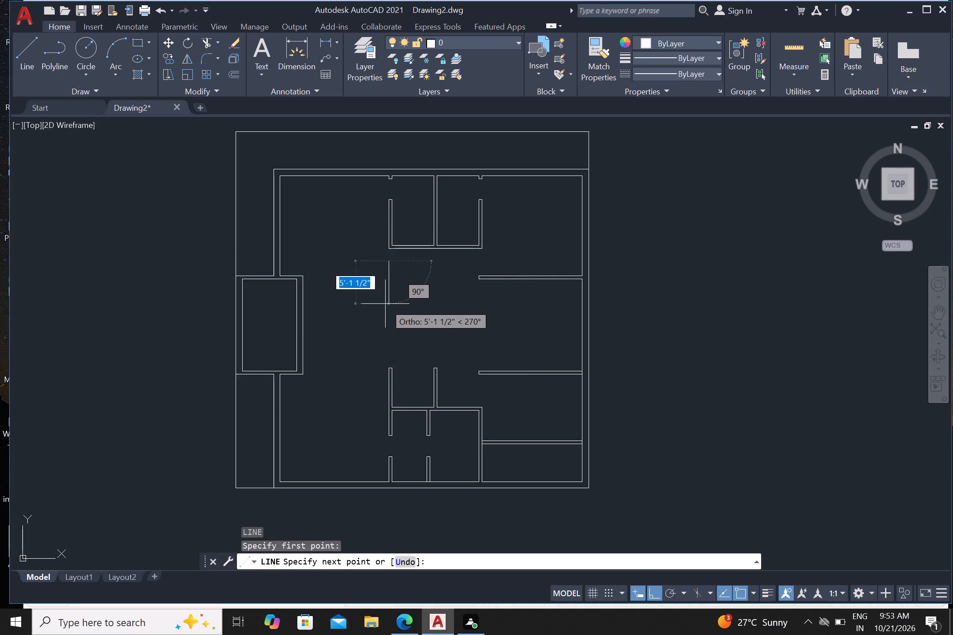
left_click(385, 304)
key("Return")
Draw a horizontal line from the projection's right outer wall near its upper corner, extending right past the short vertical line.
key("l")
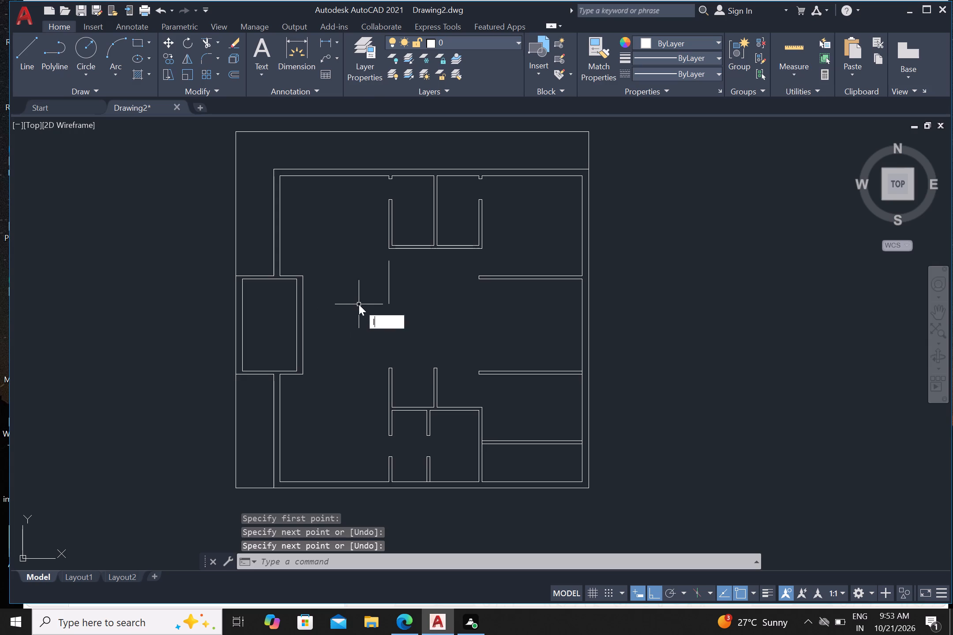
key("Return")
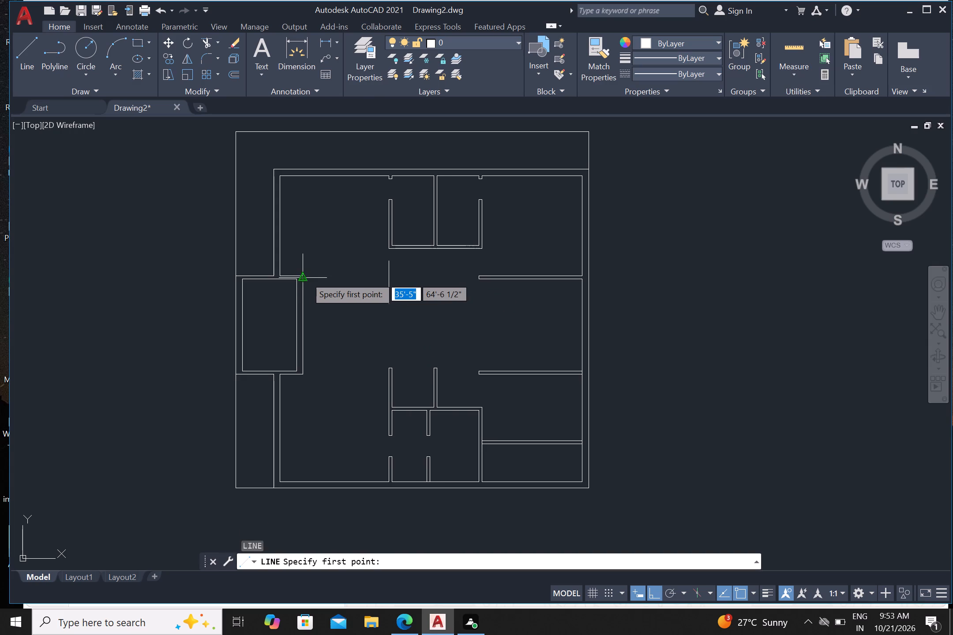
left_click(305, 276)
left_click(434, 272)
key("Return")
Draw a horizontal line about 15'-3" long to the right from the projection's inner upper-right corner.
key("Return")
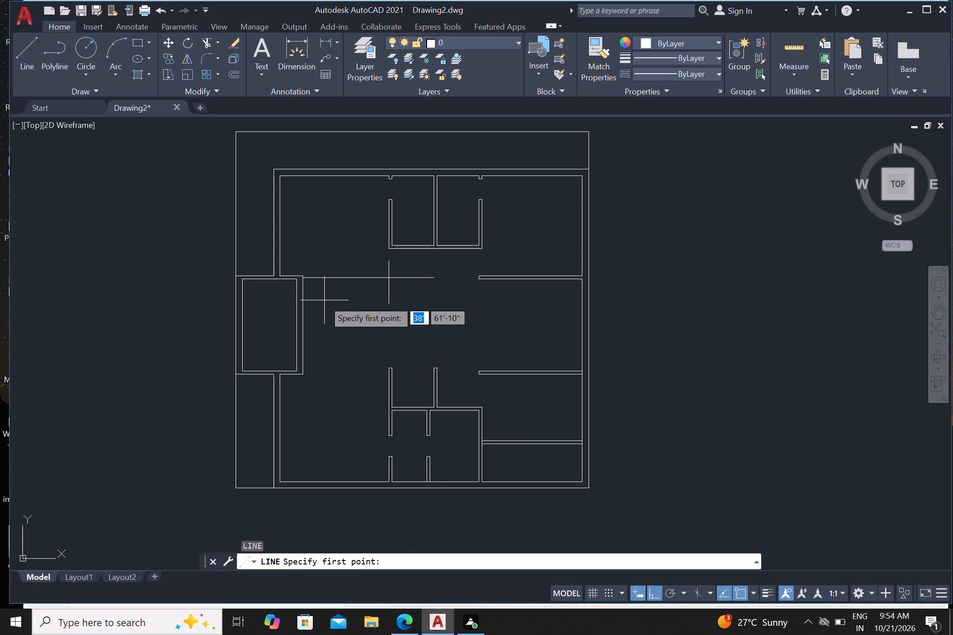
left_click(295, 282)
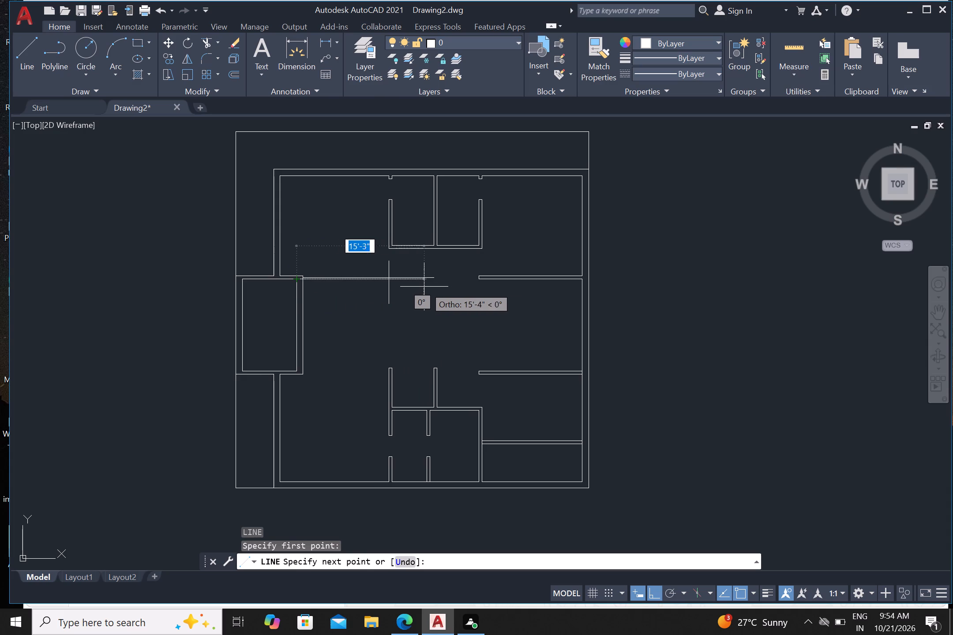
left_click(422, 287)
key("Return")
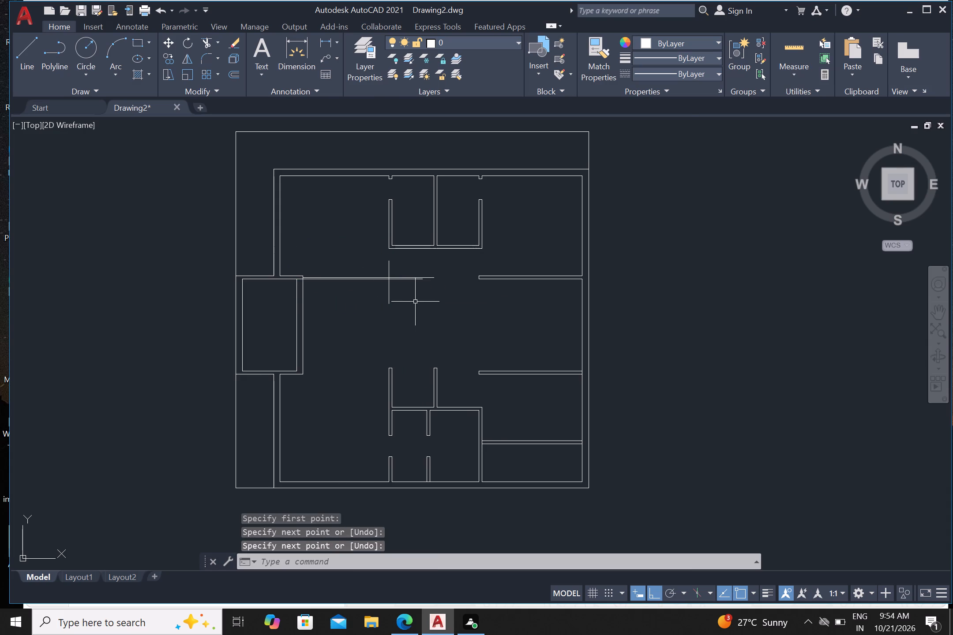
Draw a horizontal line from the projection's inner lower-right corner, extending right past the lower rooms' left wall.
scroll(416, 302, "up", 2)
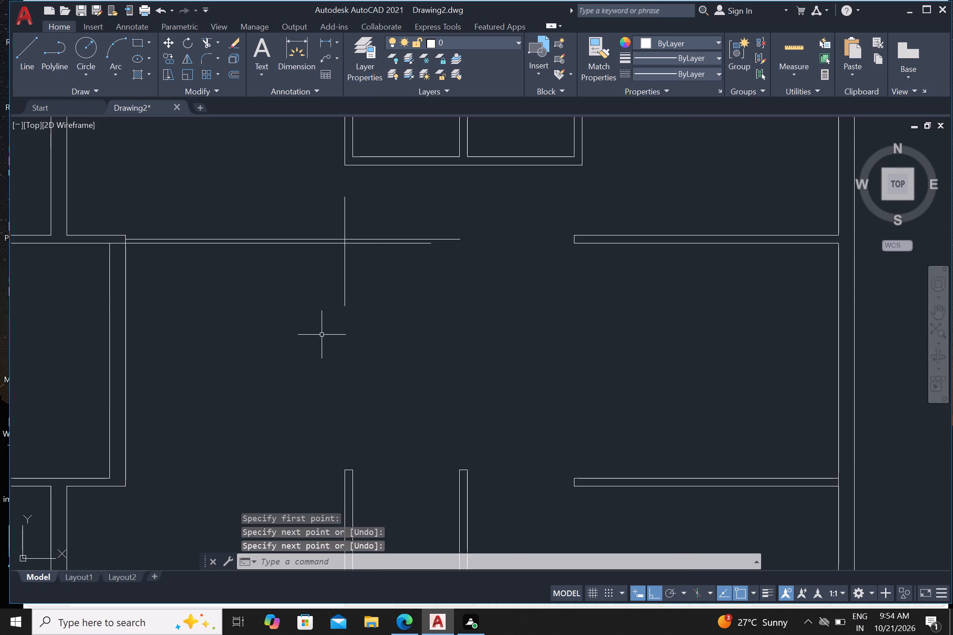
scroll(316, 342, "down", 1)
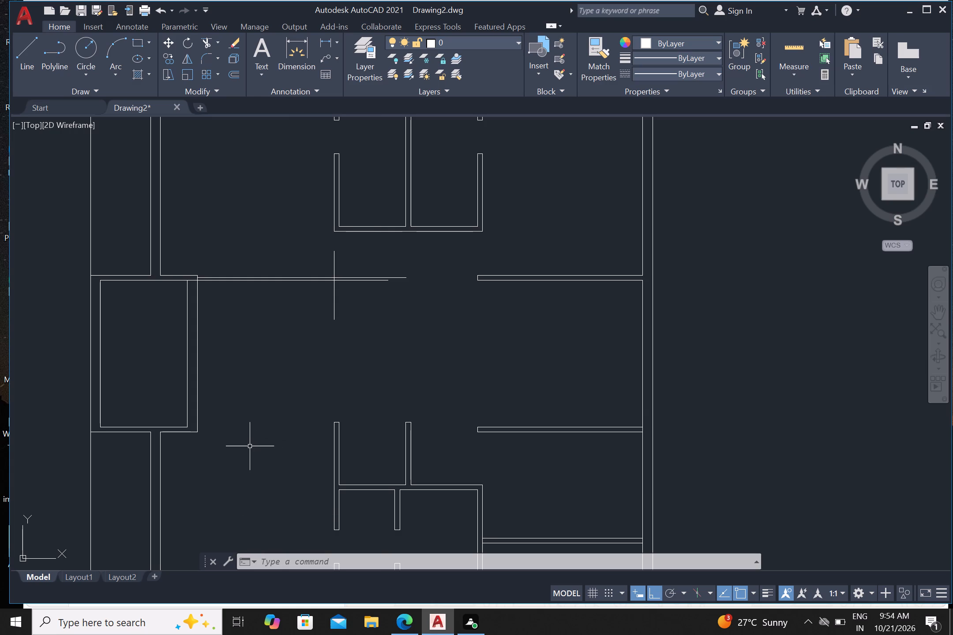
middle_click_drag(246, 449, 308, 433)
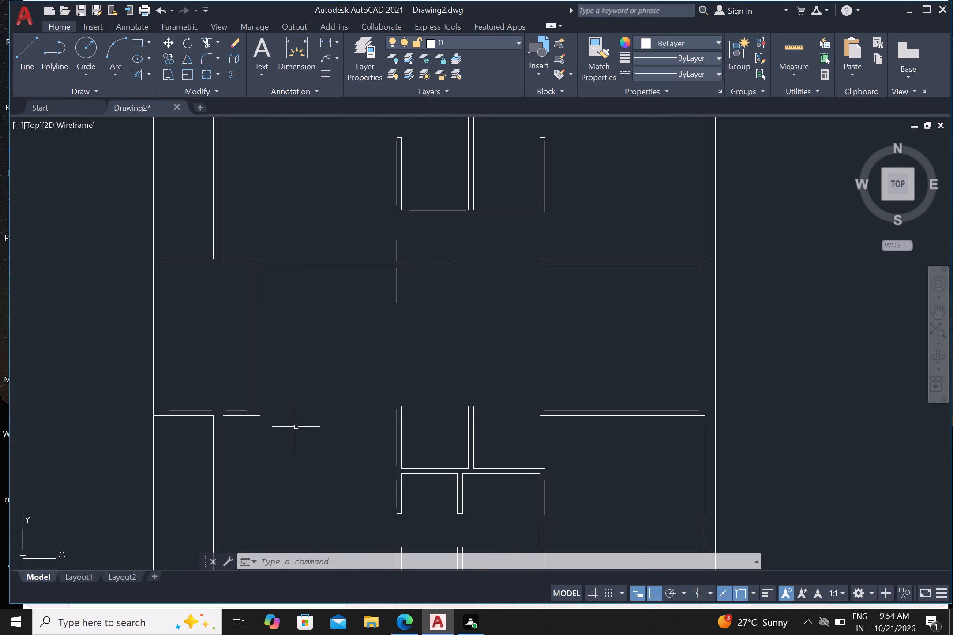
key("Return")
left_click(251, 412)
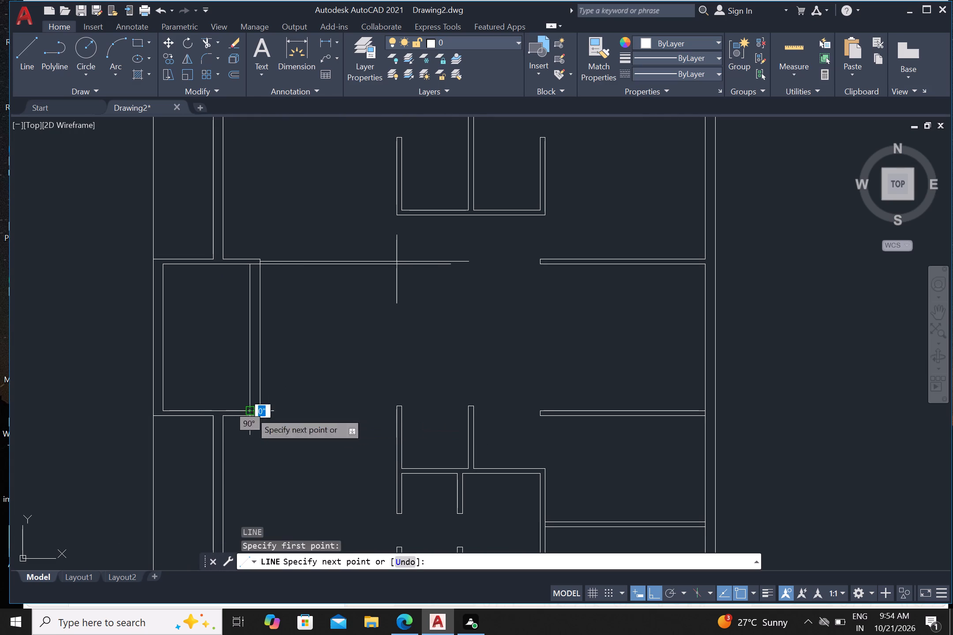
left_click(433, 396)
key("Return")
Draw a horizontal line about 12'-3" long to the right from the projection's outer lower-right corner, crossing the lower rooms' left wall.
key("Return")
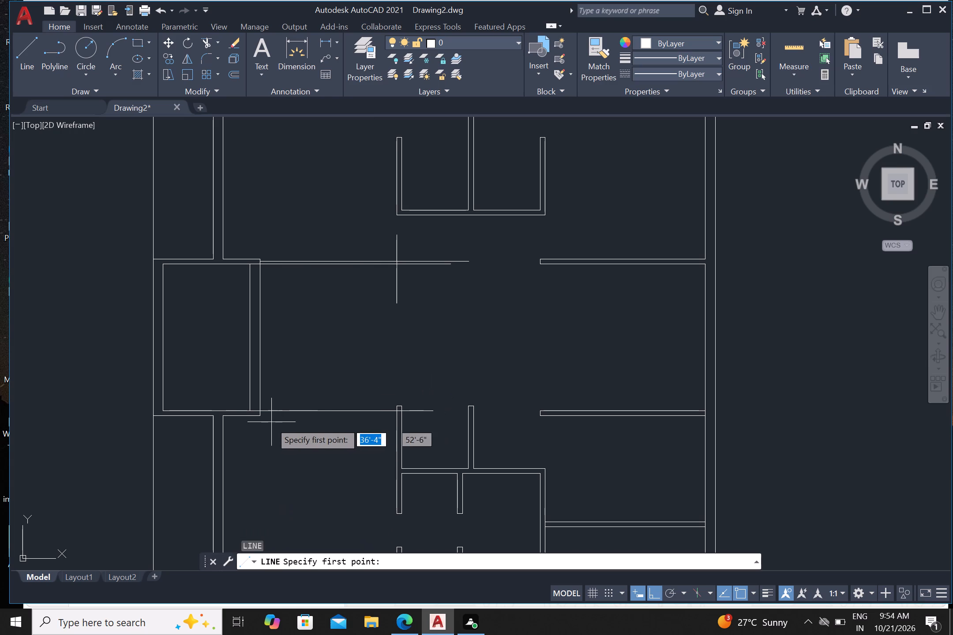
left_click(263, 418)
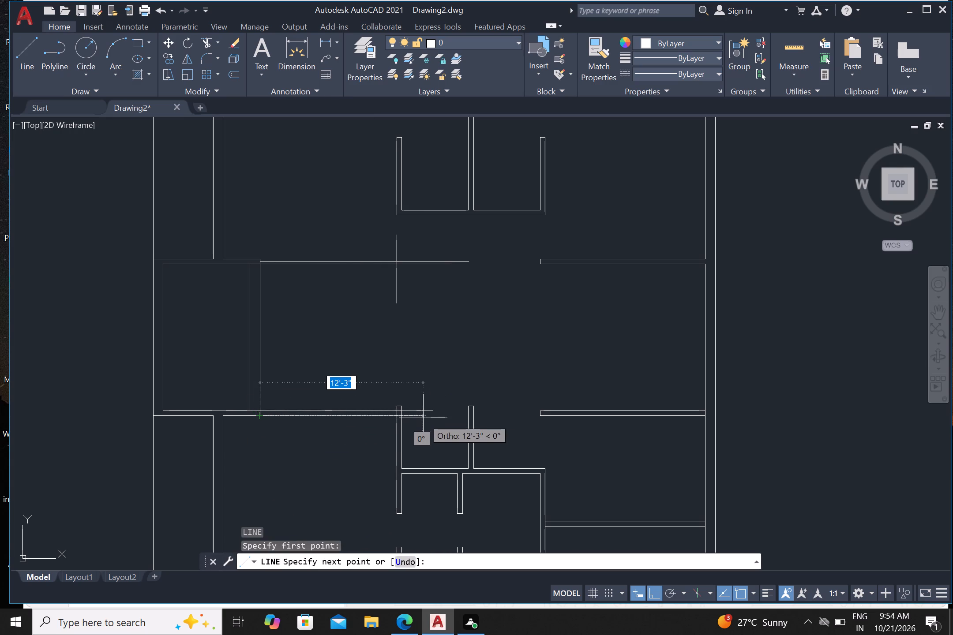
left_click(423, 418)
key("Return")
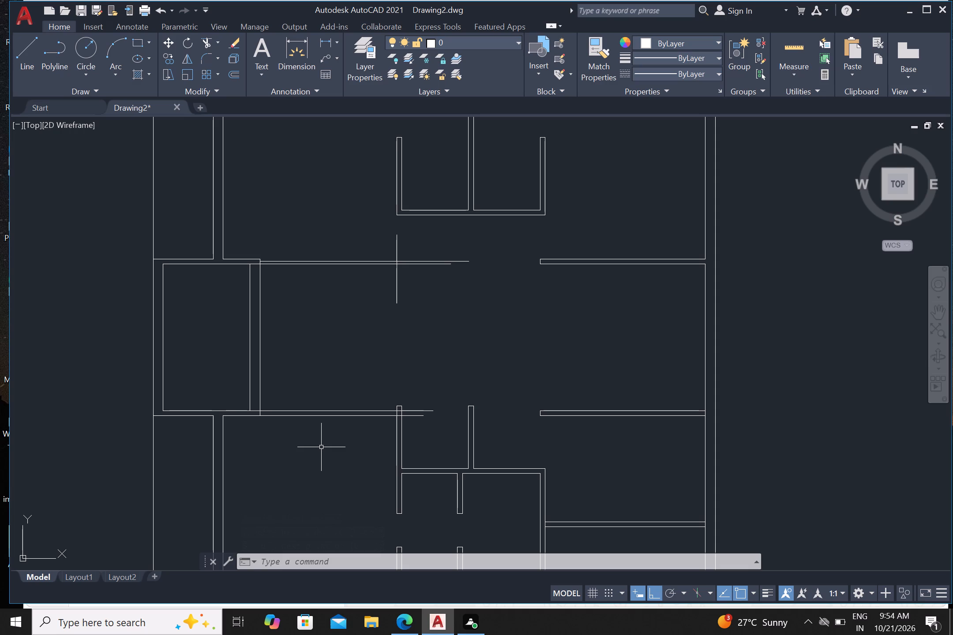
scroll(378, 430, "up", 2)
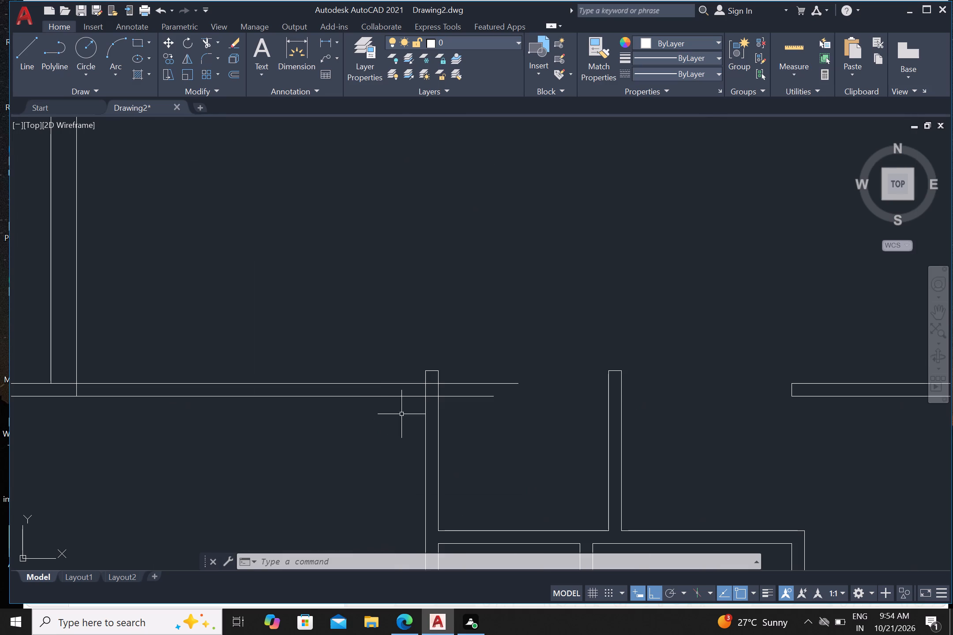
scroll(396, 400, "up", 1)
key("Escape")
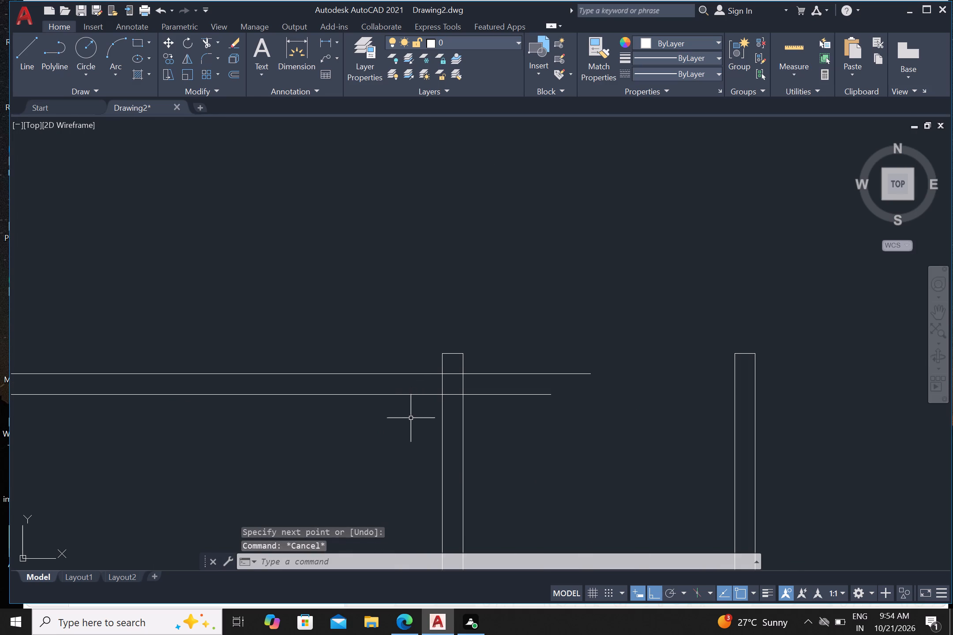
Offset the lower rooms' left wall line 3' to the left, between the two horizontal lines, to mark the opening's edge.
key("o")
key("Return")
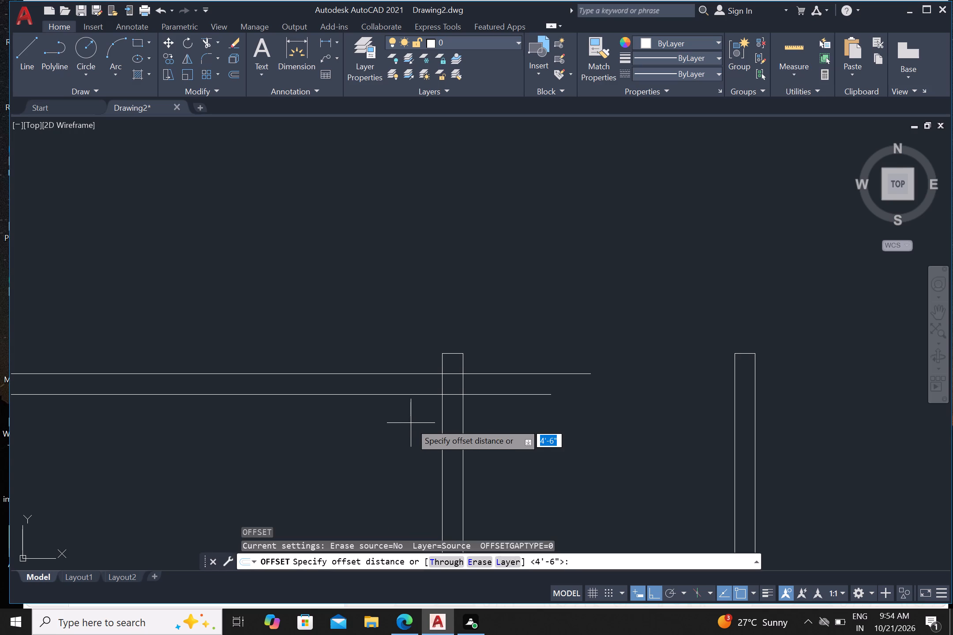
type("3'")
key("Return")
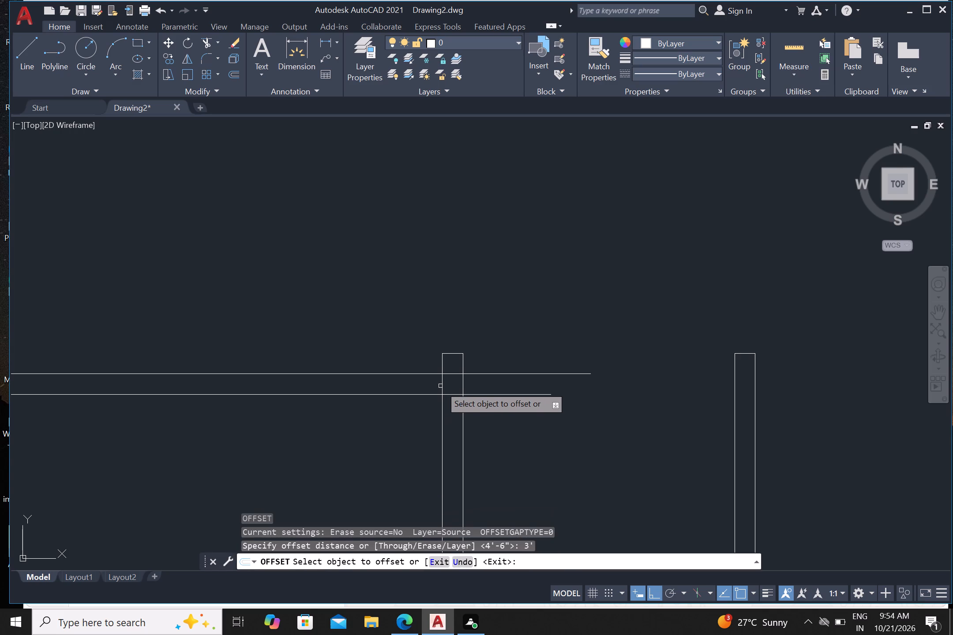
left_click_drag(441, 384, 433, 383)
left_click_drag(353, 414, 350, 421)
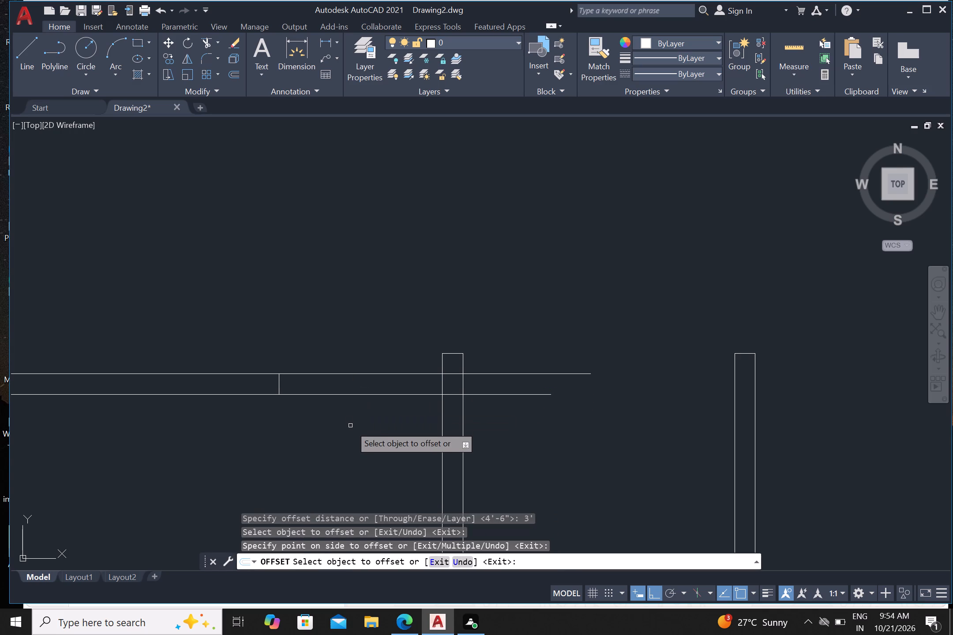
key("Escape")
Trim the lower pair of horizontal lines from the 3' opening, beyond the lower rooms' left wall and within its thickness.
type("tr")
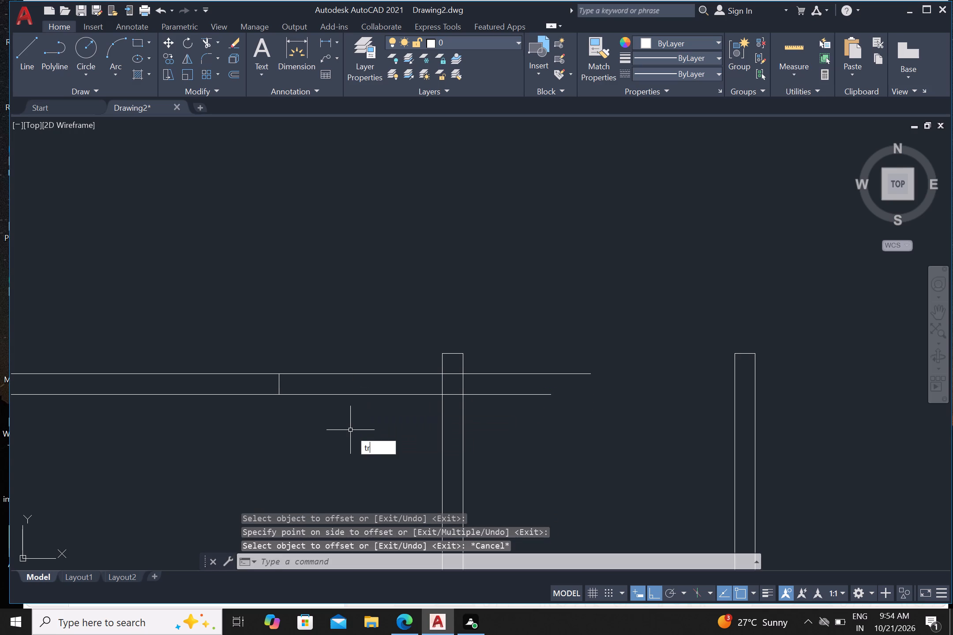
key("Return")
left_click_drag(358, 419, 359, 411)
left_click(370, 338)
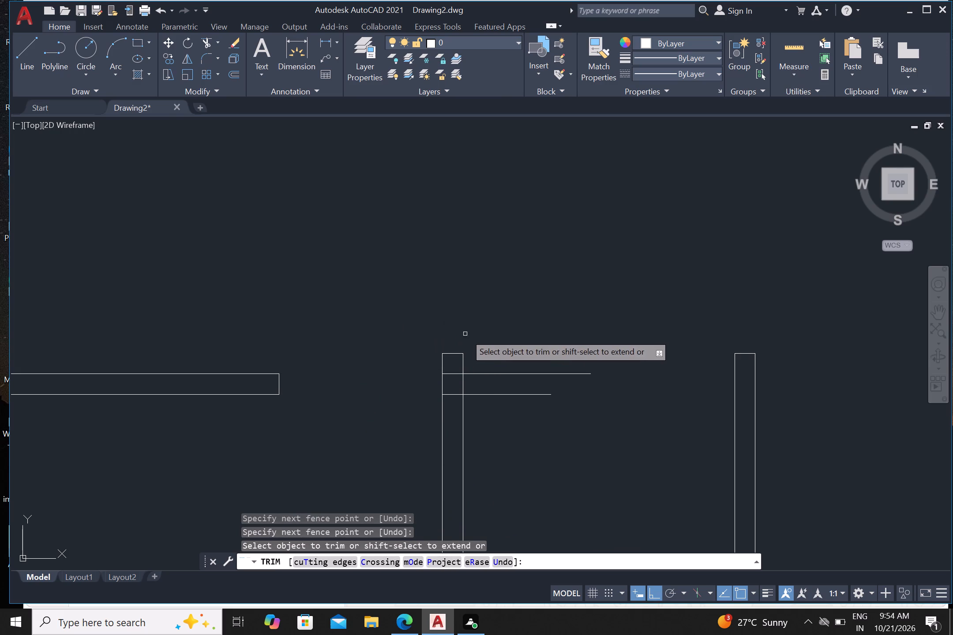
left_click_drag(496, 341, 496, 350)
left_click_drag(506, 420, 500, 430)
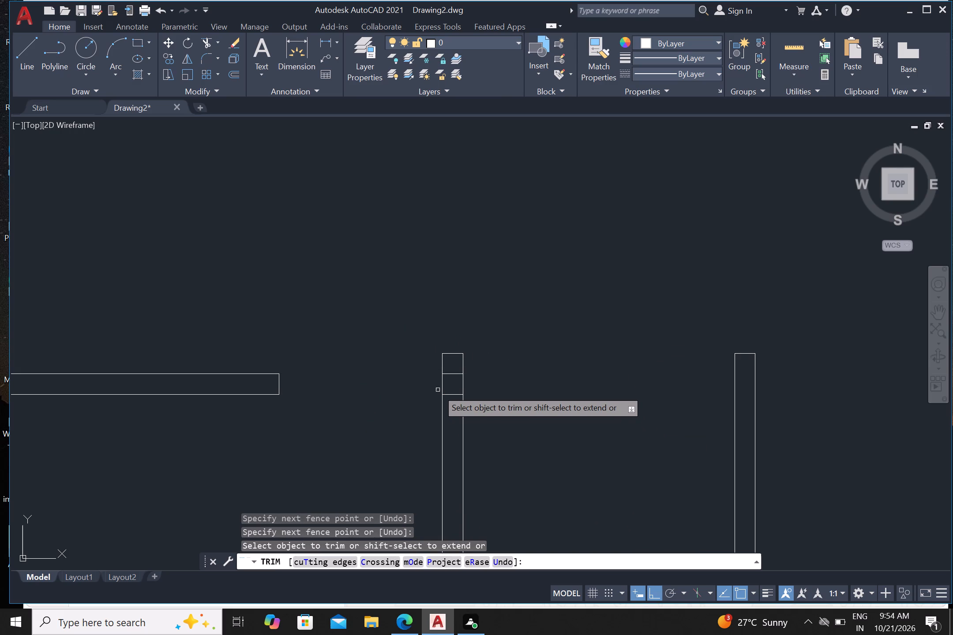
scroll(453, 372, "up", 2)
left_click(452, 367)
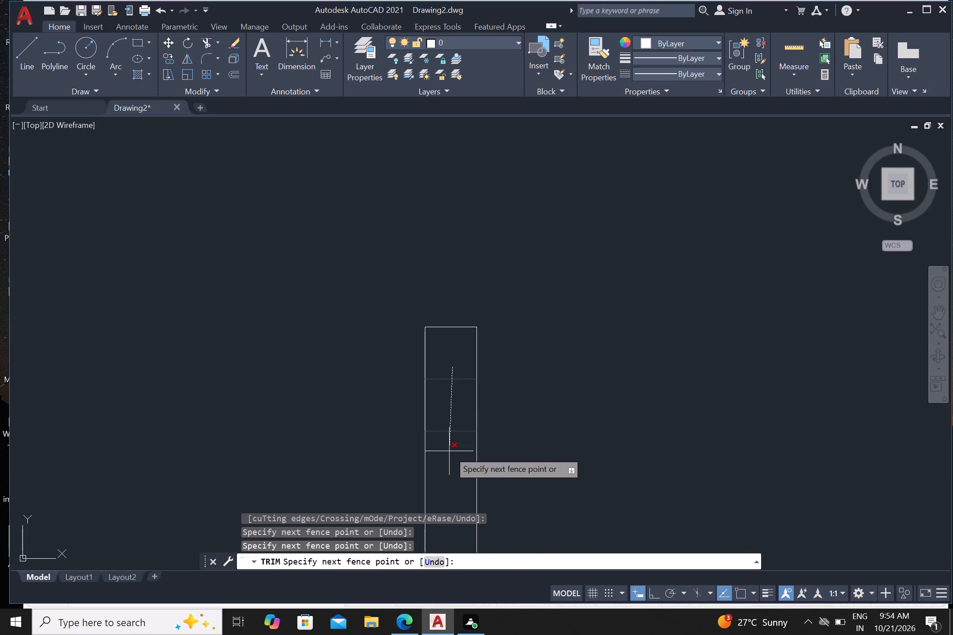
left_click(449, 451)
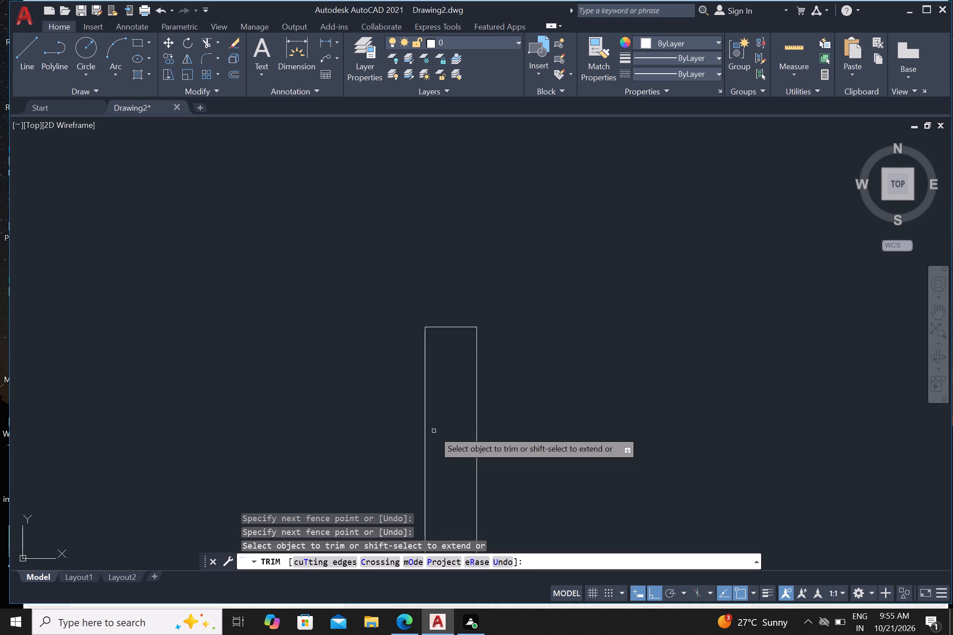
Trim the upper pair of horizontal lines past the short vertical line, and that line's excess above and below the pair.
scroll(612, 466, "down", 3)
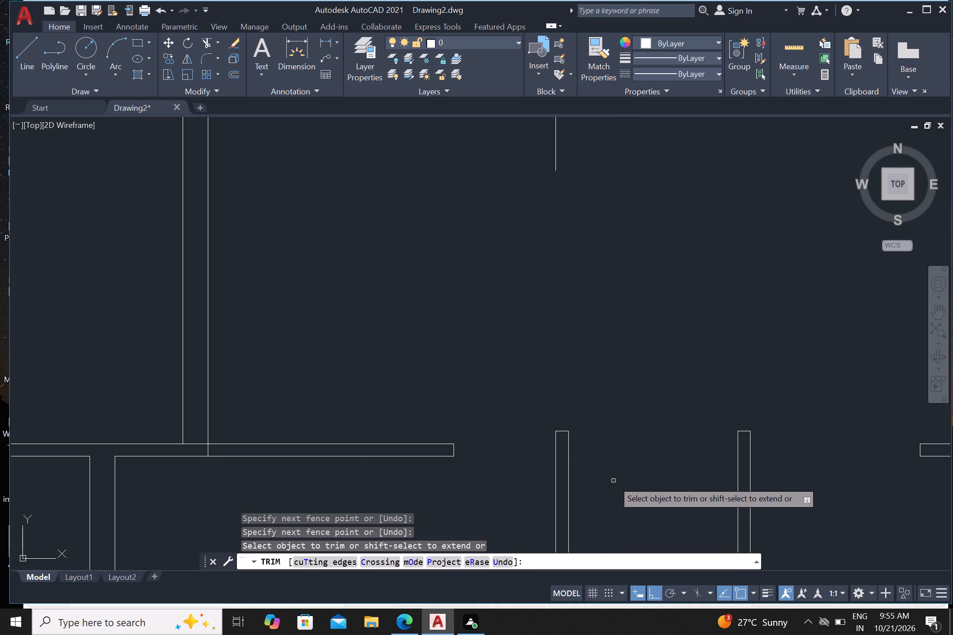
scroll(613, 477, "down", 2)
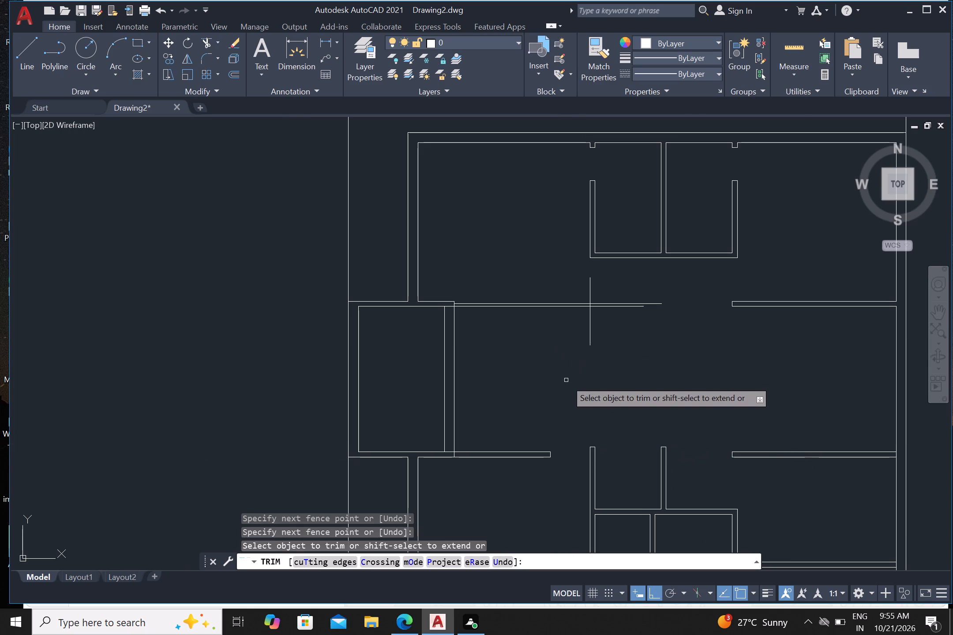
scroll(476, 324, "up", 3)
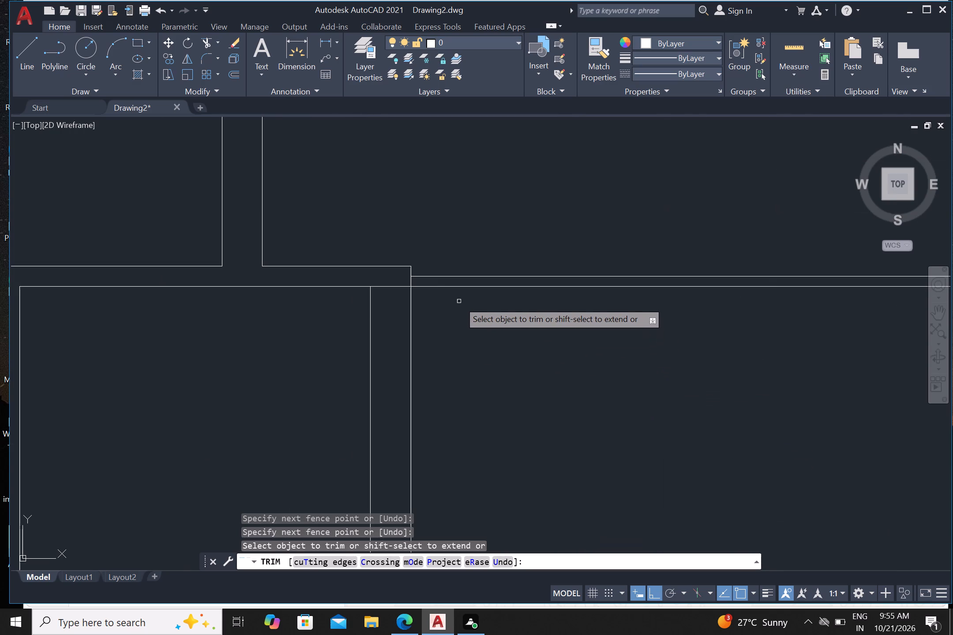
scroll(517, 332, "down", 2)
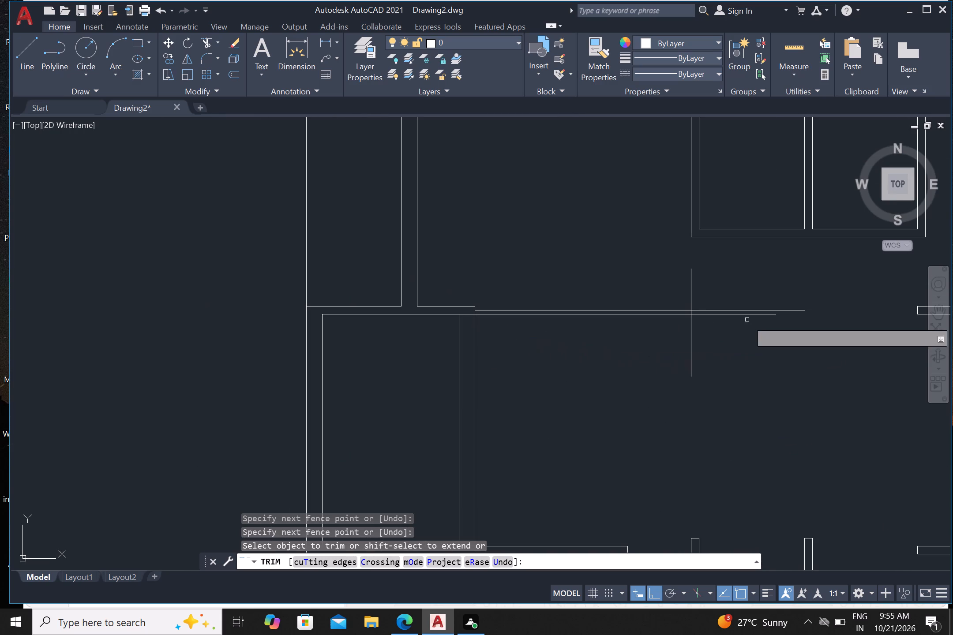
left_click_drag(718, 327, 716, 323)
left_click(713, 289)
left_click_drag(711, 284, 705, 284)
left_click_drag(679, 284, 682, 289)
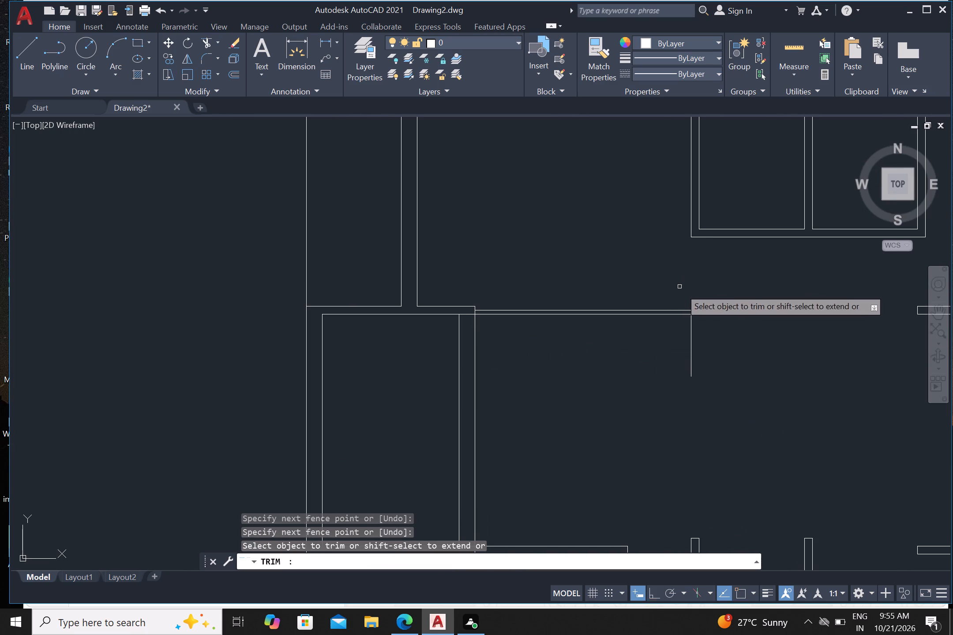
left_click_drag(682, 289, 697, 291)
left_click(718, 339)
left_click(659, 354)
Trim the upper junction lines at the projection's right wall and remove the wall's outer line down to the lower wall.
scroll(473, 313, "up", 1)
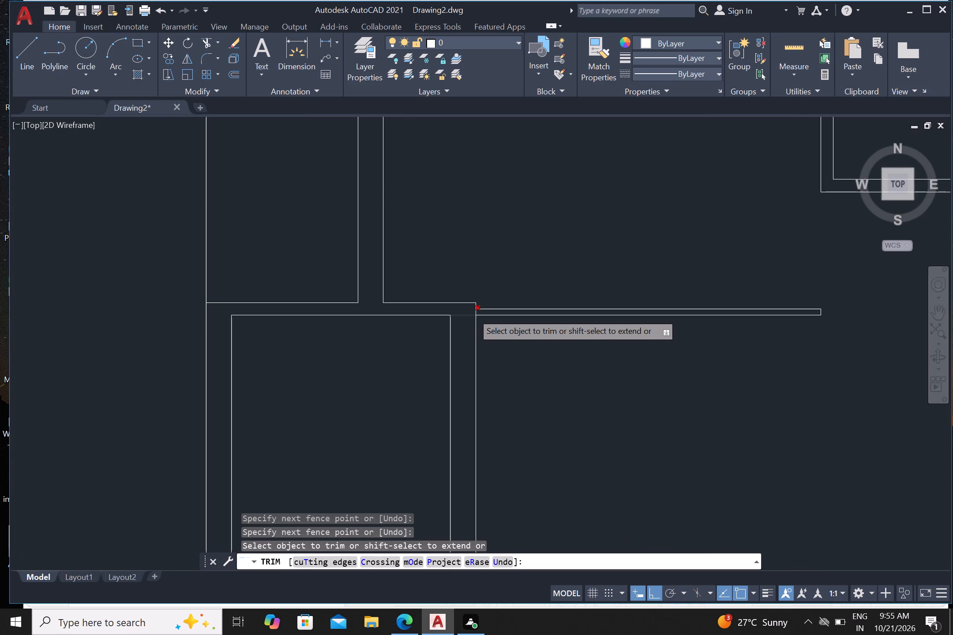
scroll(473, 313, "up", 1)
left_click(467, 317)
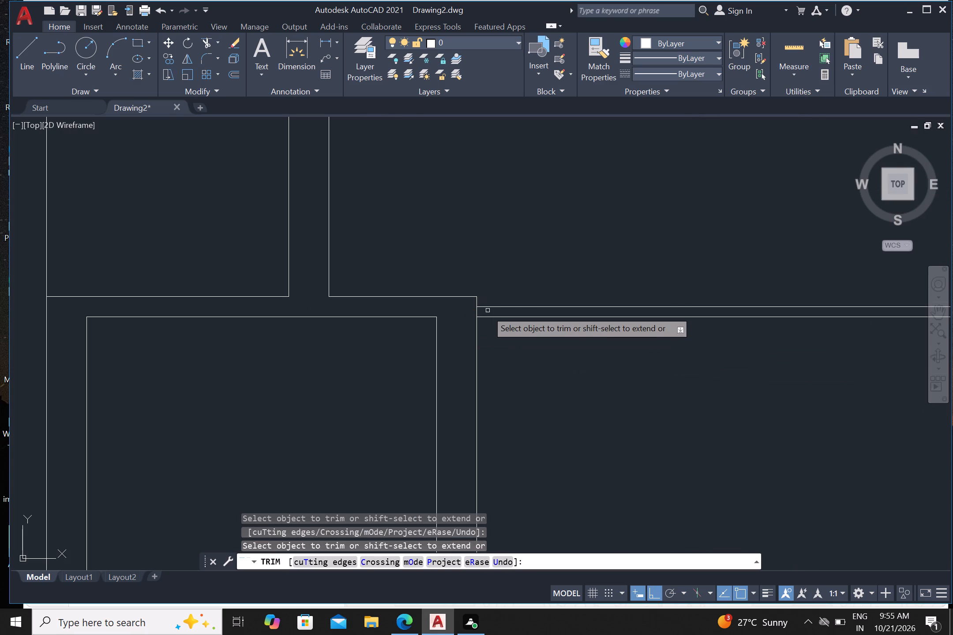
left_click(476, 314)
scroll(481, 313, "down", 4)
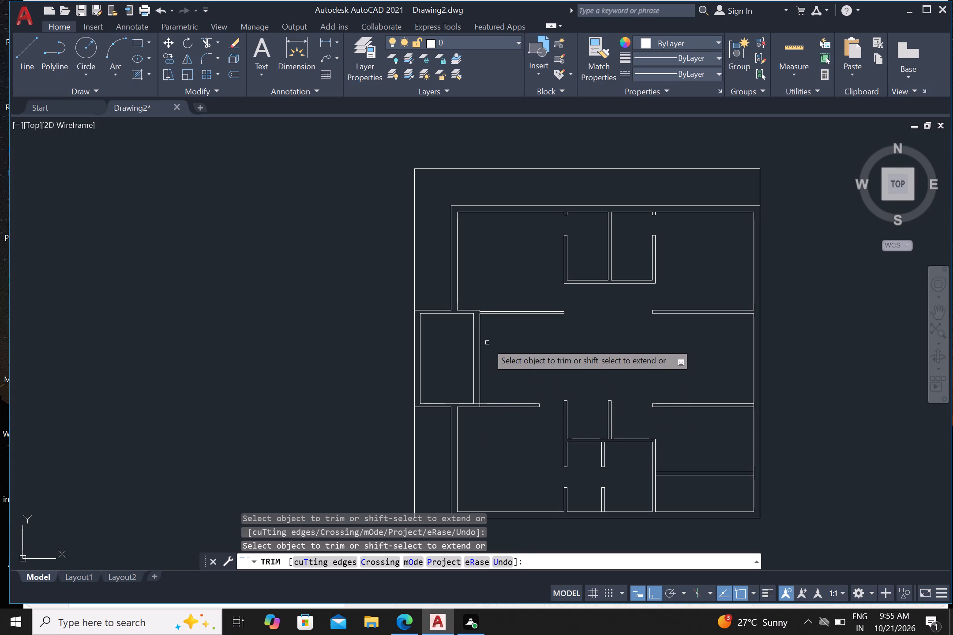
scroll(482, 333, "up", 1)
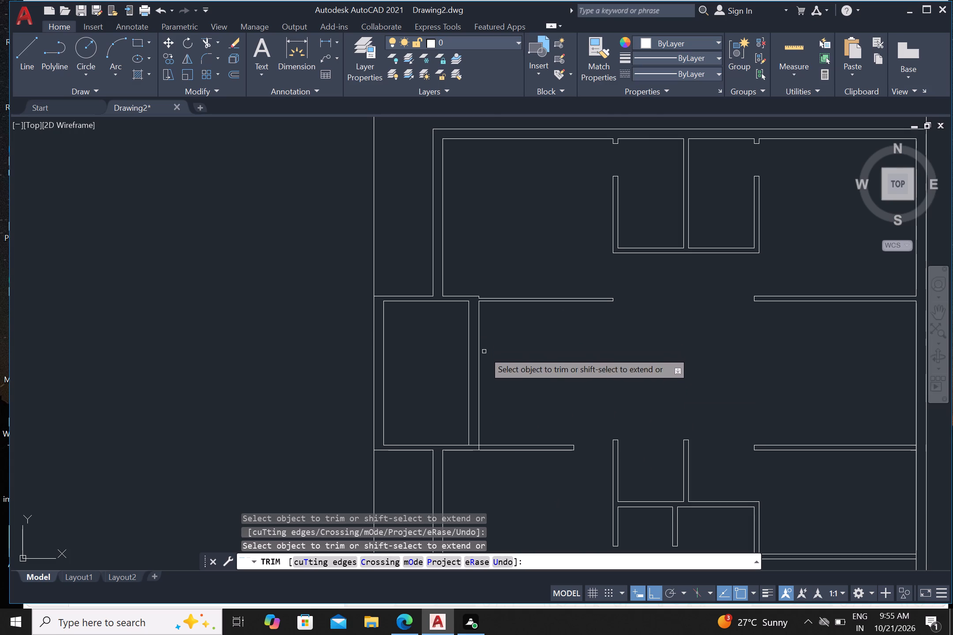
left_click(480, 362)
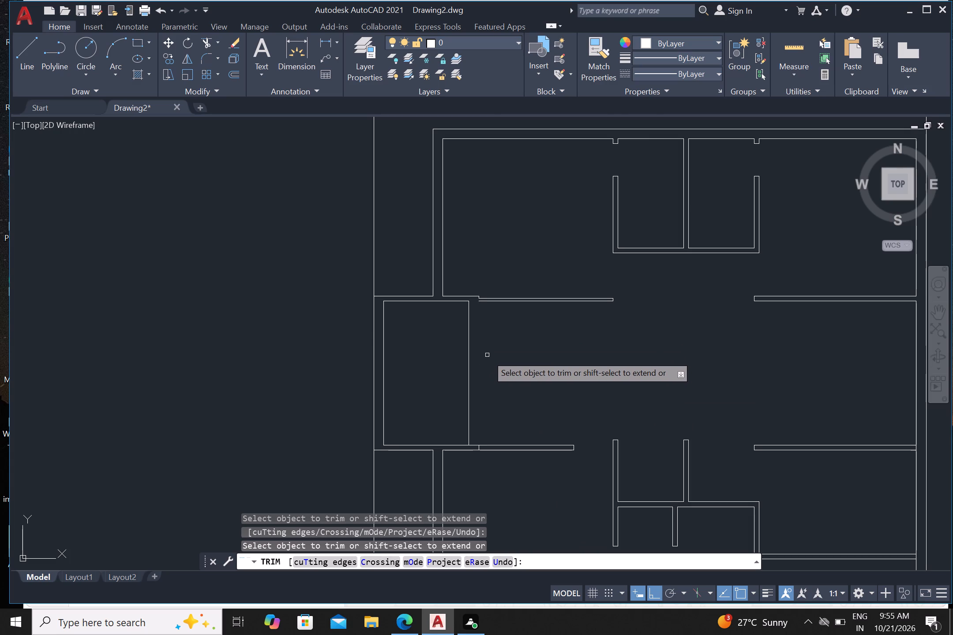
key("Escape")
Offset the projection's inner right wall line 4.5" to the right.
key("o")
key("Return")
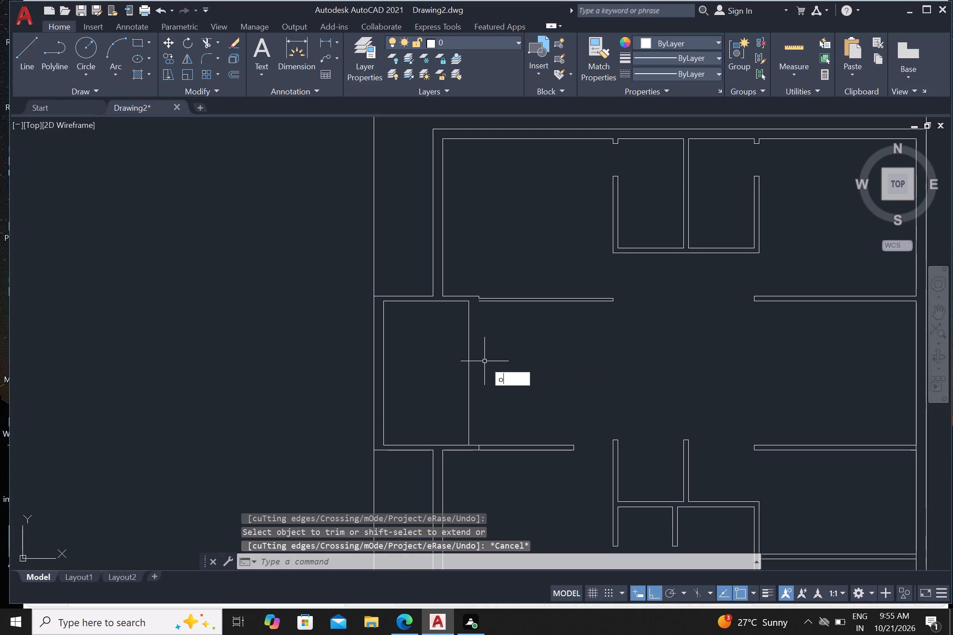
type("4.")
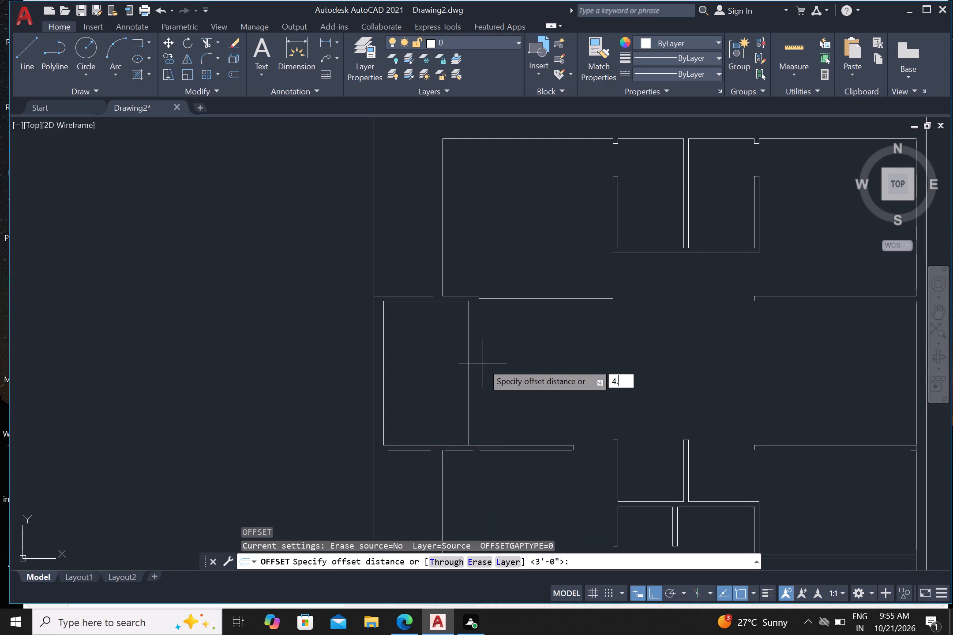
key("5")
key("shift+quotedbl")
key("Return")
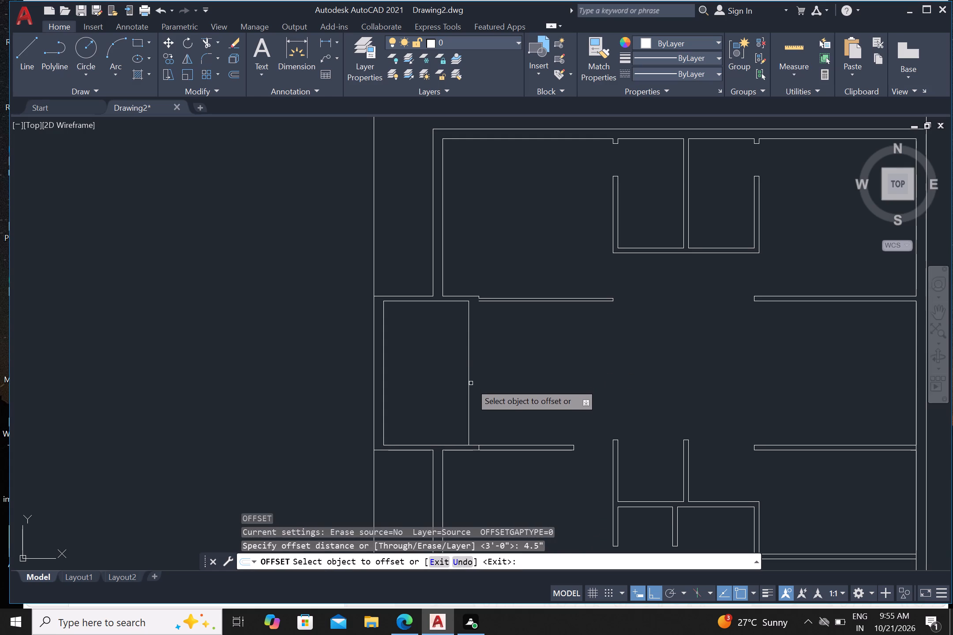
left_click(470, 399)
left_click_drag(522, 410, 527, 413)
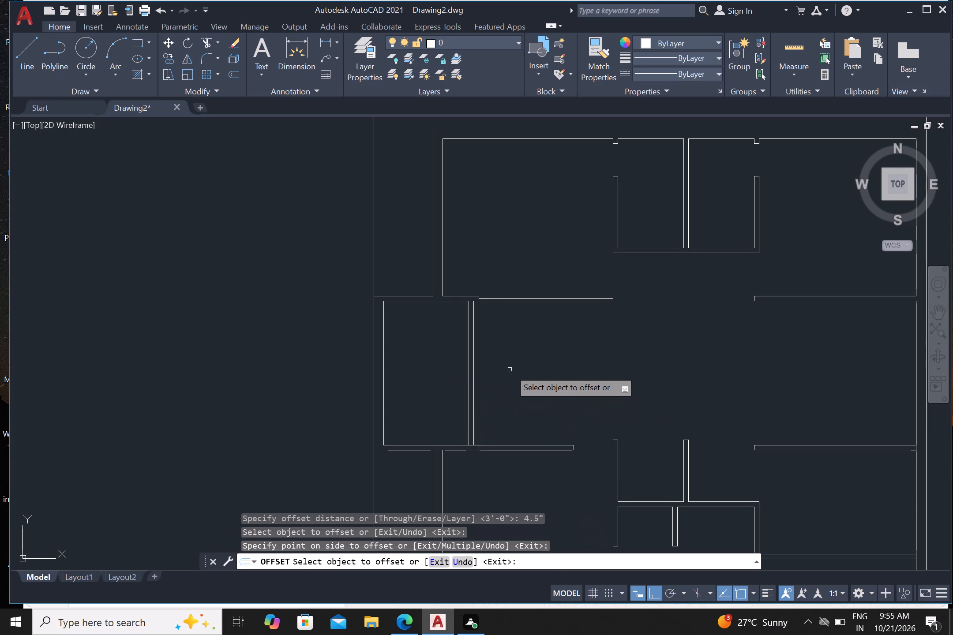
scroll(510, 335, "up", 2)
key("Escape")
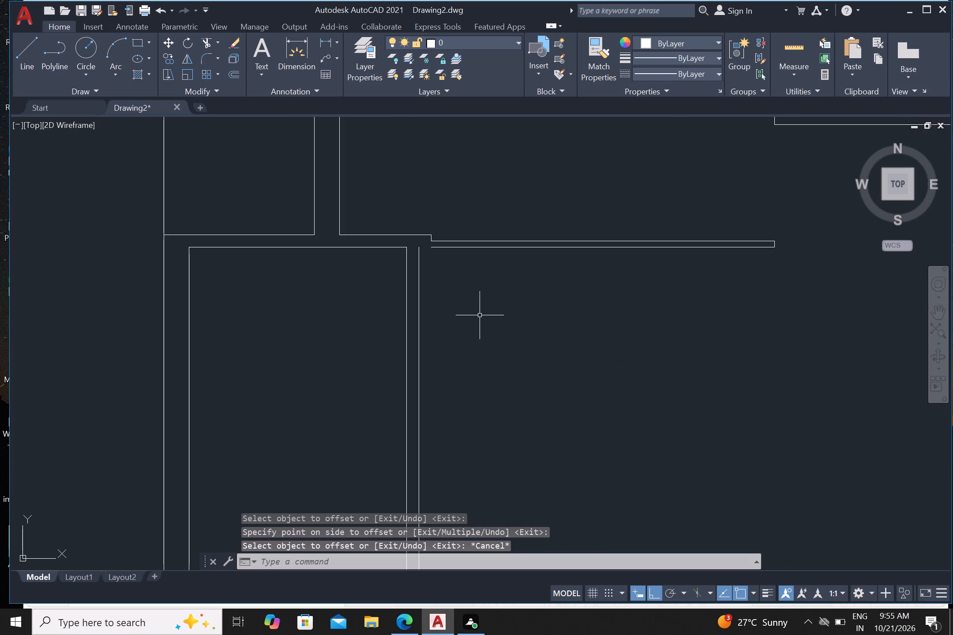
Draw a line joining the offset wall line's top end to the left end of the upper partition's lower line.
key("l")
key("Return")
scroll(446, 265, "up", 1)
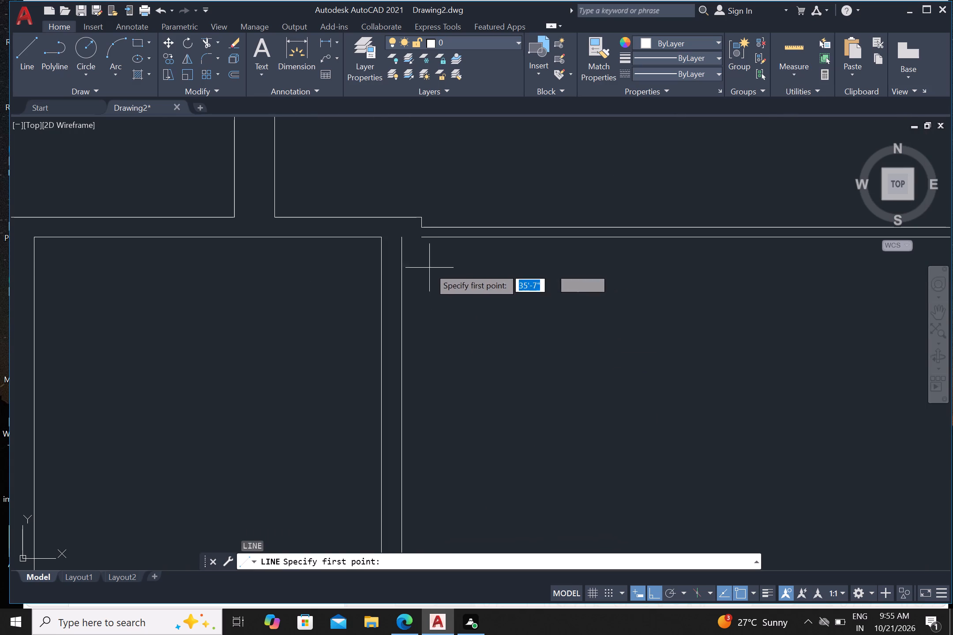
left_click(401, 236)
scroll(405, 236, "up", 2)
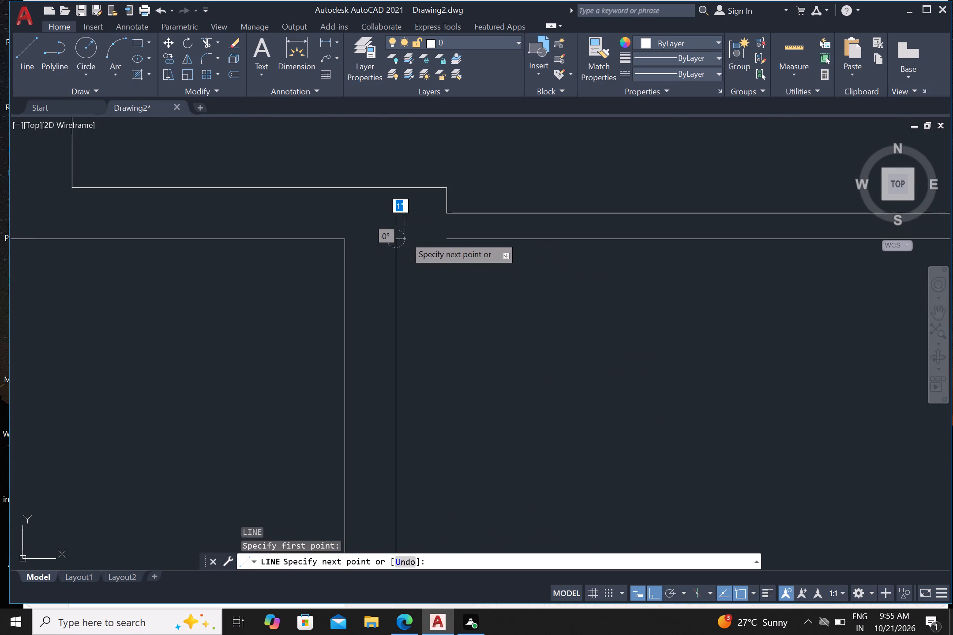
scroll(405, 236, "up", 1)
left_click(469, 239)
key("Return")
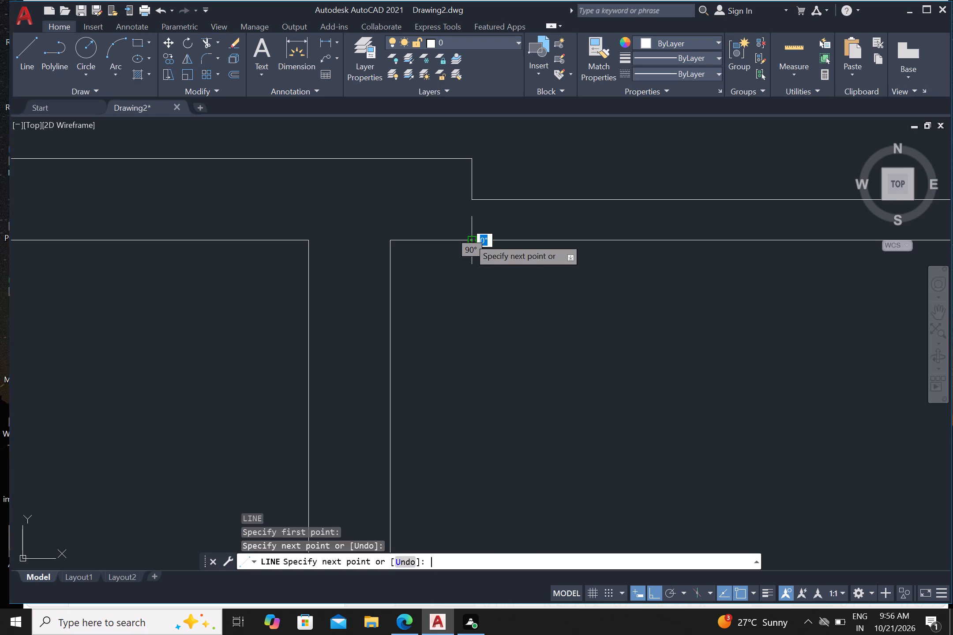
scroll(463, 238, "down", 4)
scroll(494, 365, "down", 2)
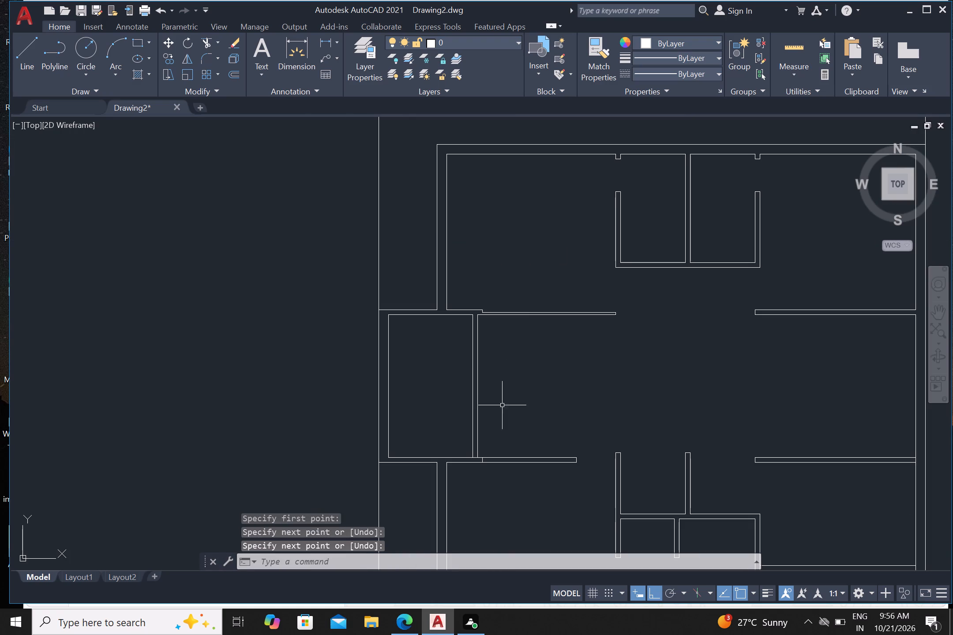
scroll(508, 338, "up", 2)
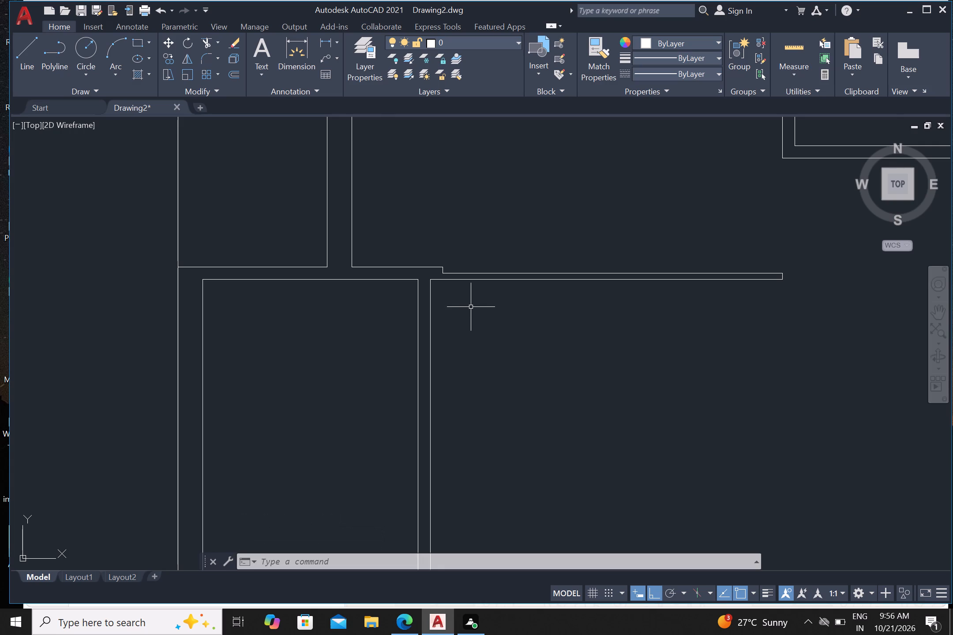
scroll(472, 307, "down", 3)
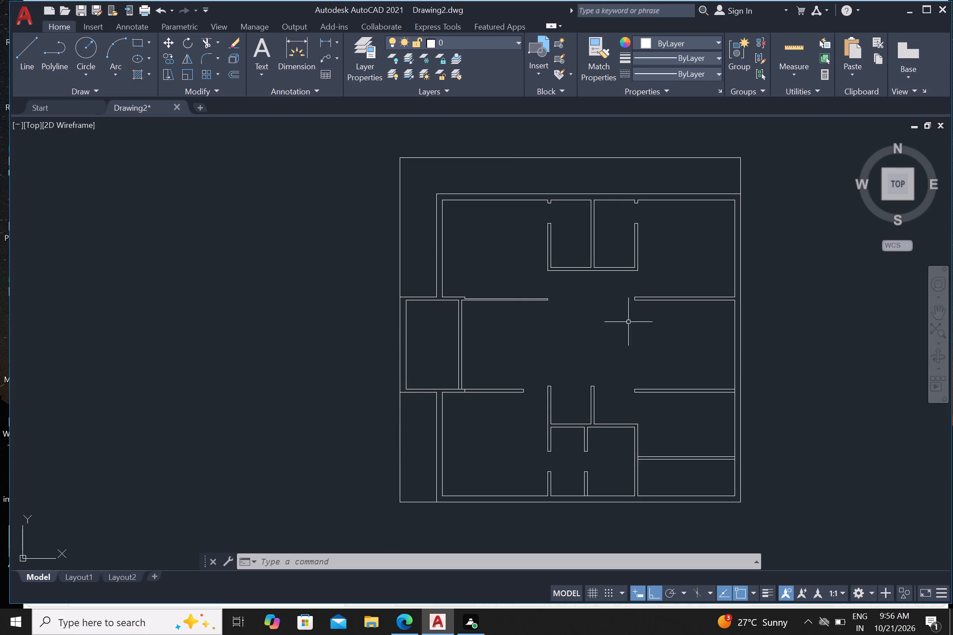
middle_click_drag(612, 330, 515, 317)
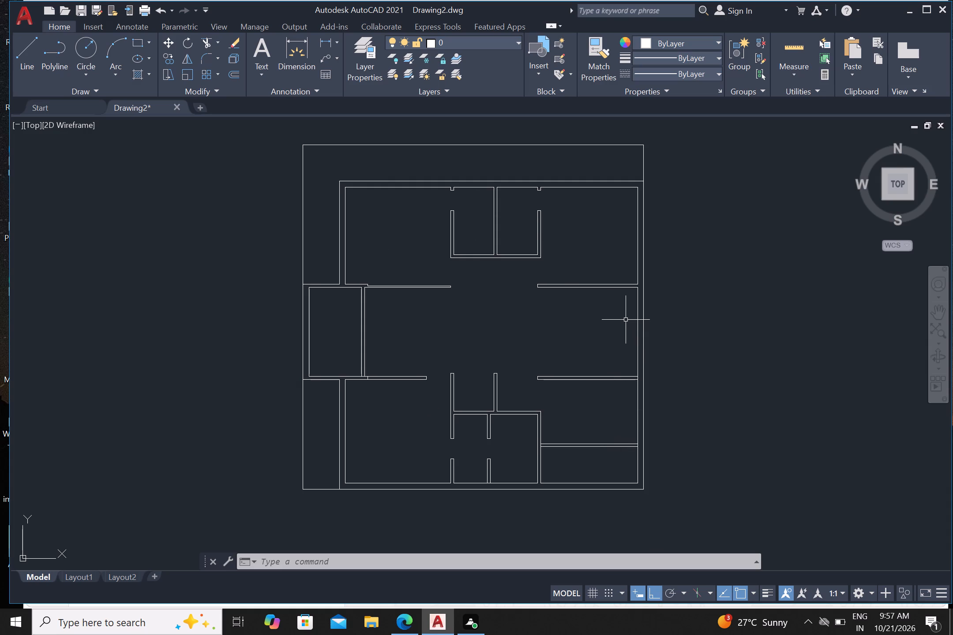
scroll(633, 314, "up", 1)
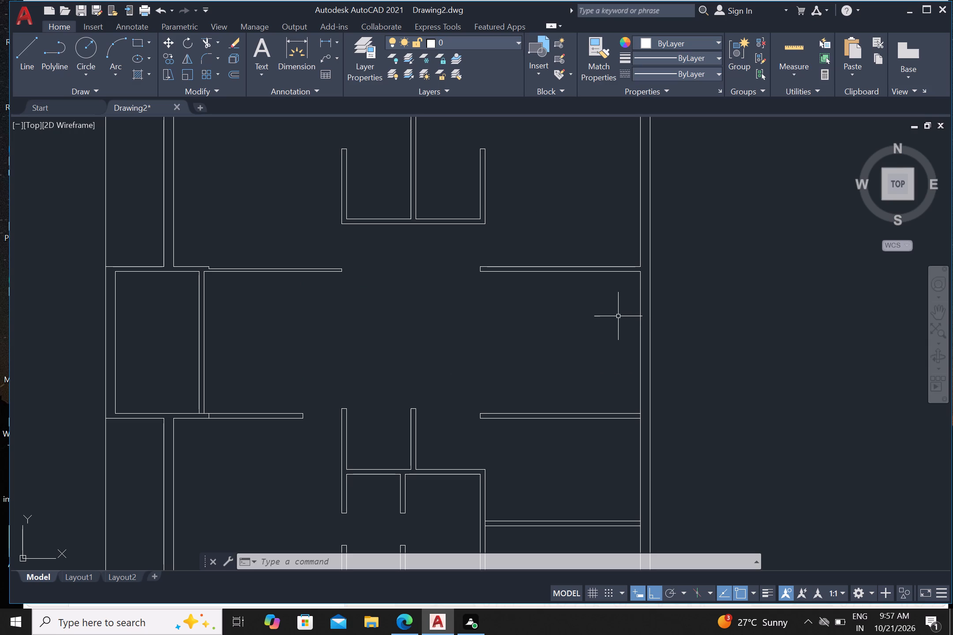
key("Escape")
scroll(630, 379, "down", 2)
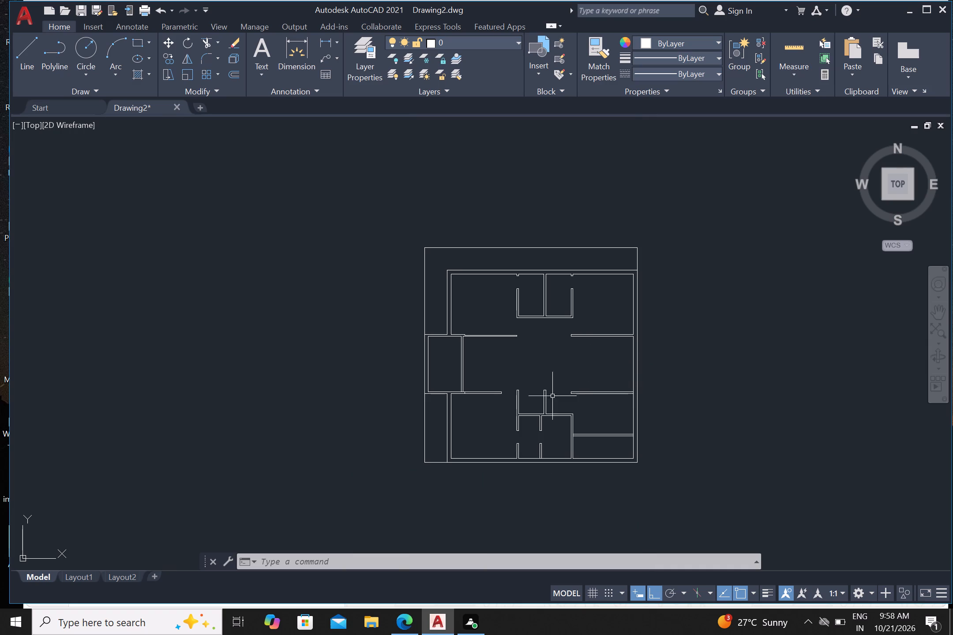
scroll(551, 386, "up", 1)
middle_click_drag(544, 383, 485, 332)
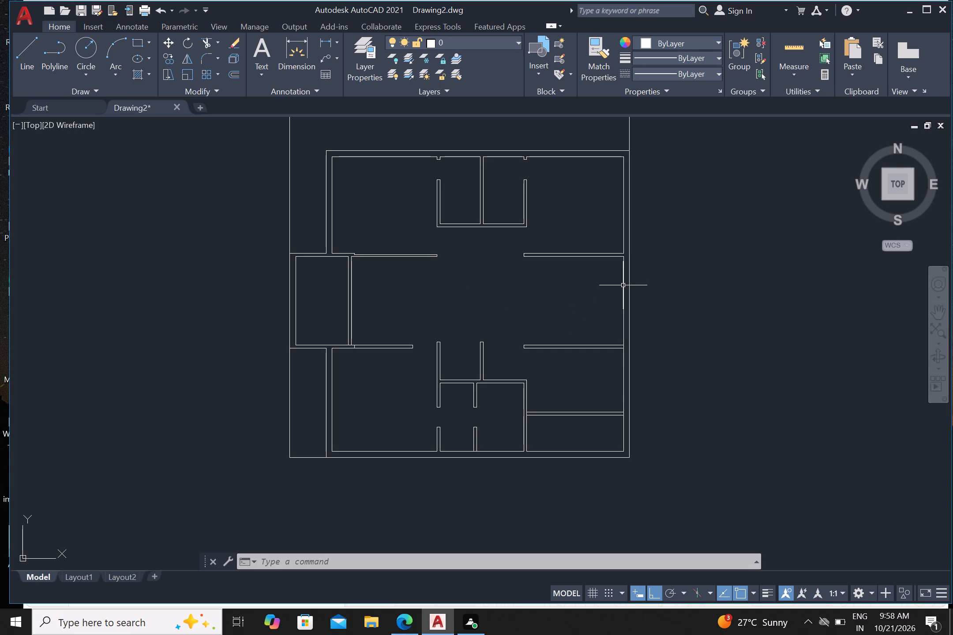
Draw a horizontal line from the upper-right partition's lower corner at the right wall outward past the wall's outer line.
key("l")
key("Return")
scroll(615, 267, "up", 2)
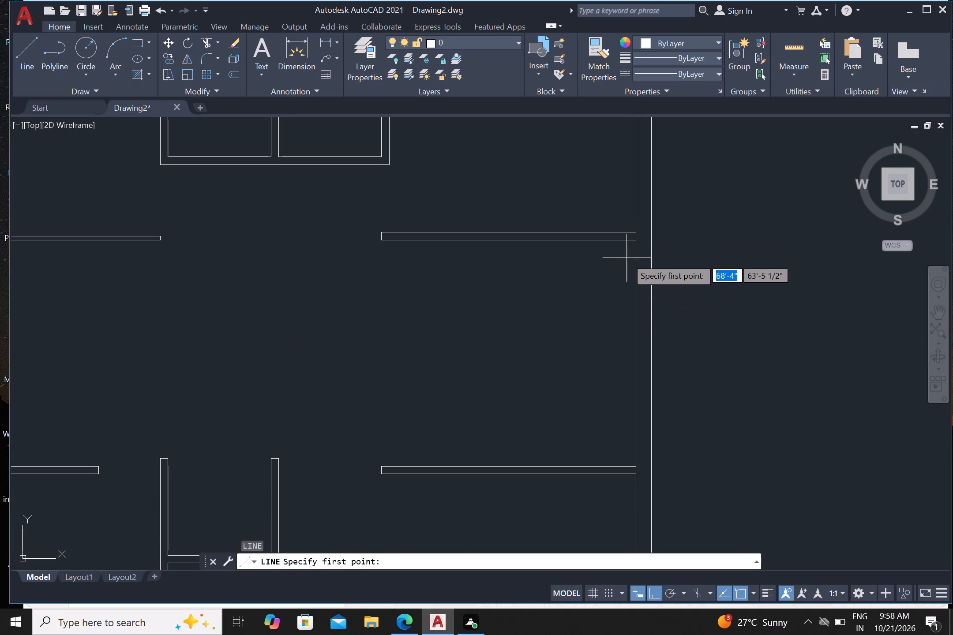
left_click(637, 242)
left_click(712, 242)
key("Return")
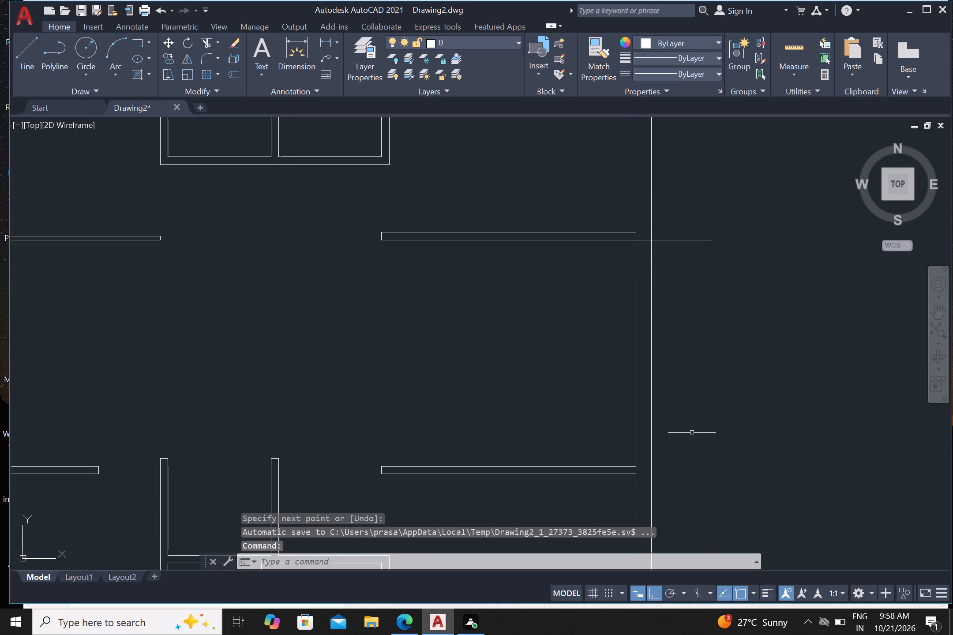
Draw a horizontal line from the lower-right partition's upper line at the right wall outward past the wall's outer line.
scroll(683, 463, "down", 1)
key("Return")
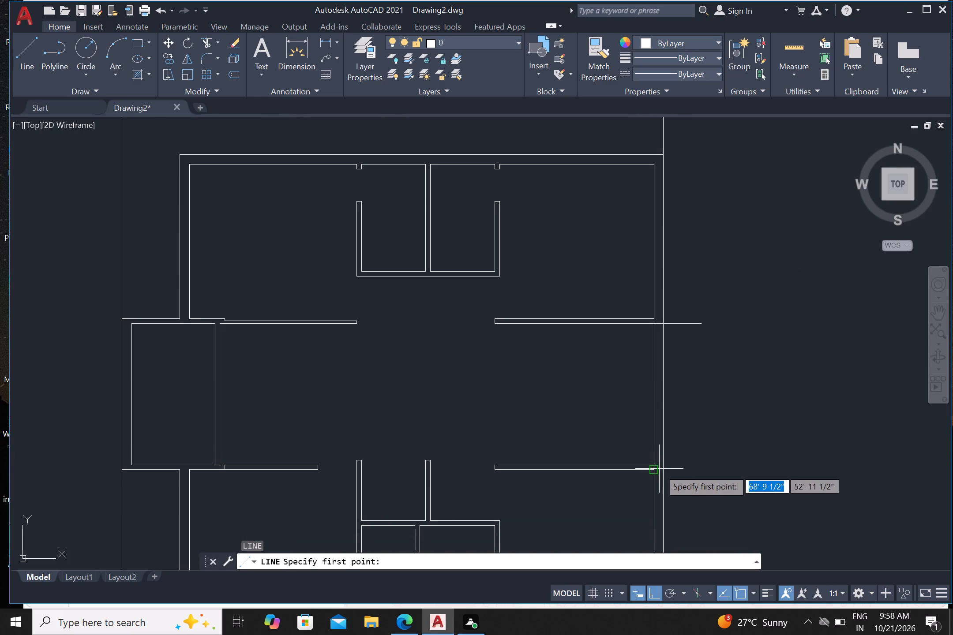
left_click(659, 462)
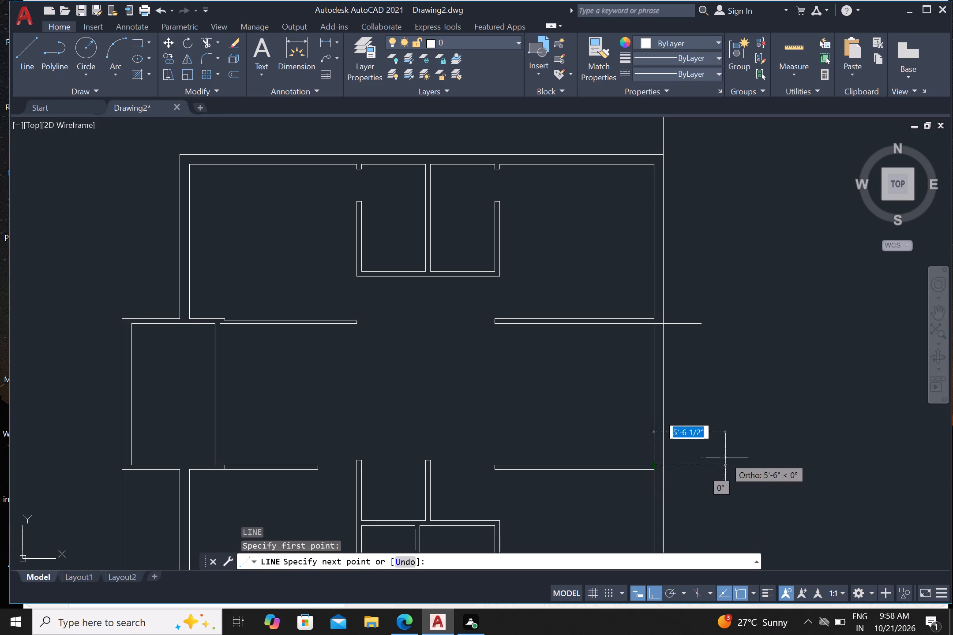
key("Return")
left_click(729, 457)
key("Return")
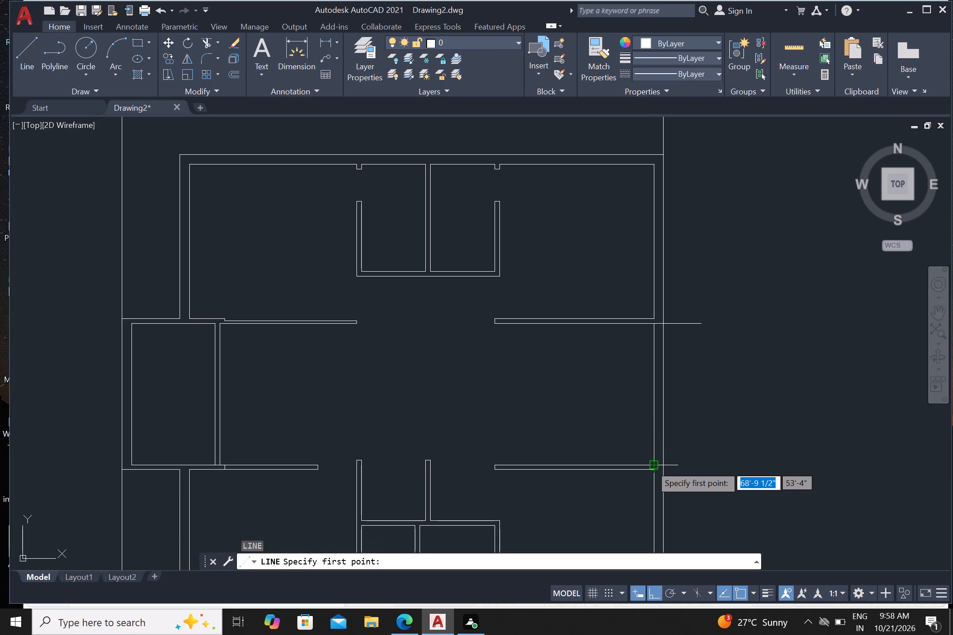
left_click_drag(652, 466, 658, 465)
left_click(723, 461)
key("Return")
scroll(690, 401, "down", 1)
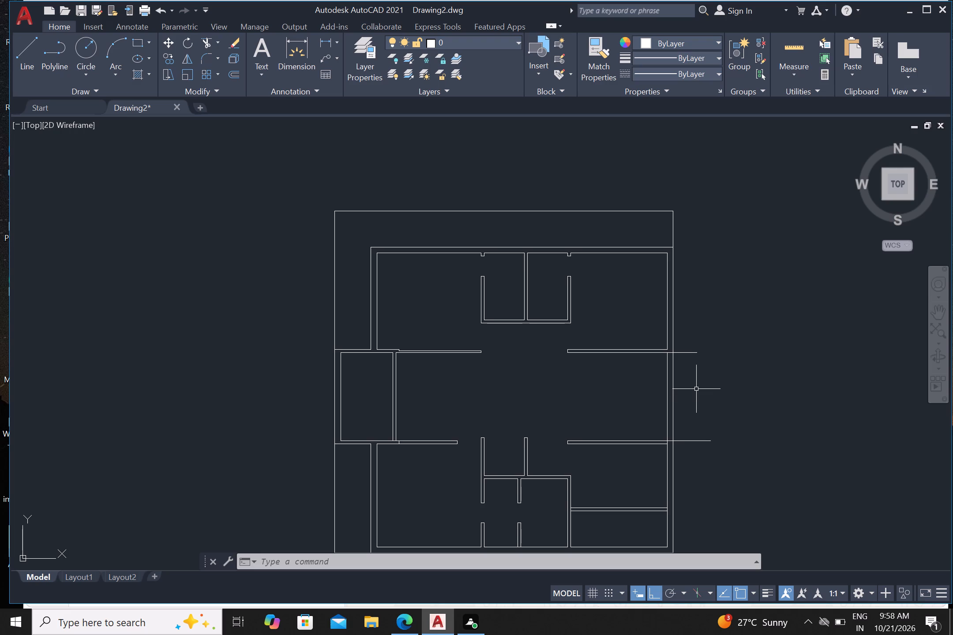
Offset the upper horizontal line crossing the right wall 9" downward.
key("o")
key("Return")
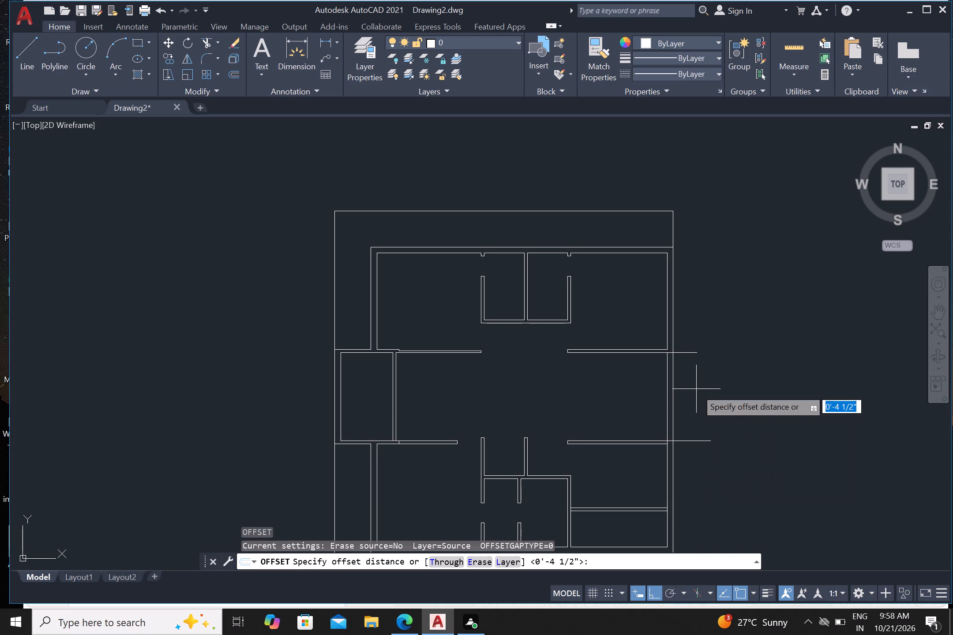
type("9\"")
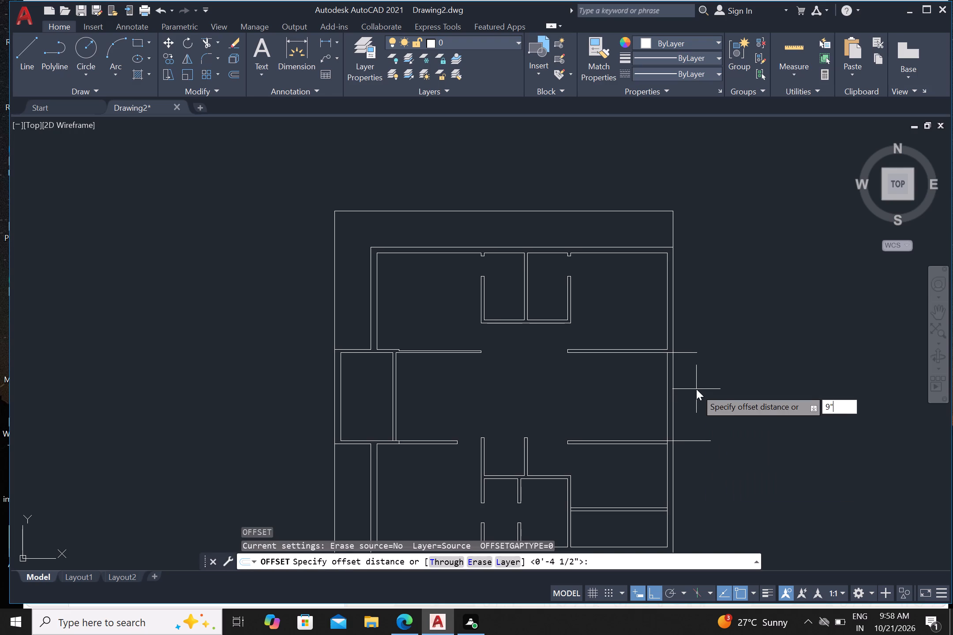
key("Return")
scroll(667, 352, "up", 2)
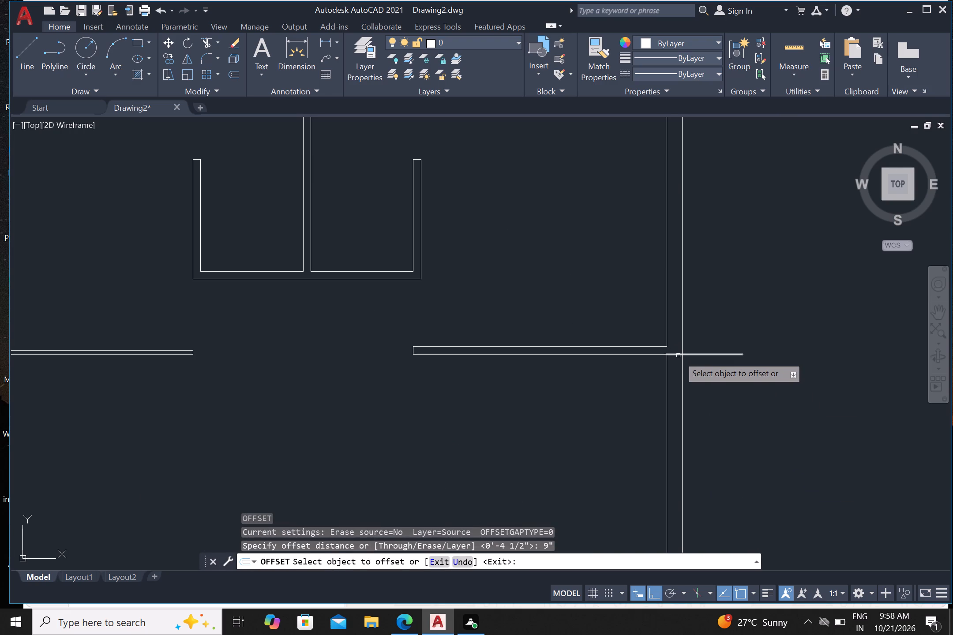
left_click(678, 355)
left_click_drag(670, 396, 669, 401)
Offset the new 9" offset line 3' downward to set the right wall opening's lower edge.
scroll(668, 396, "down", 2)
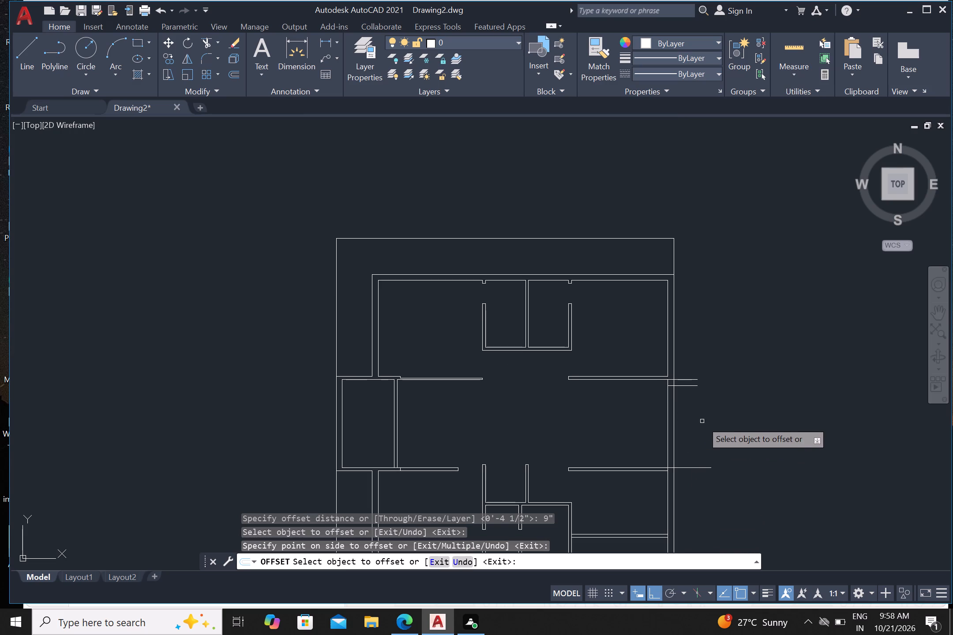
left_click(690, 386)
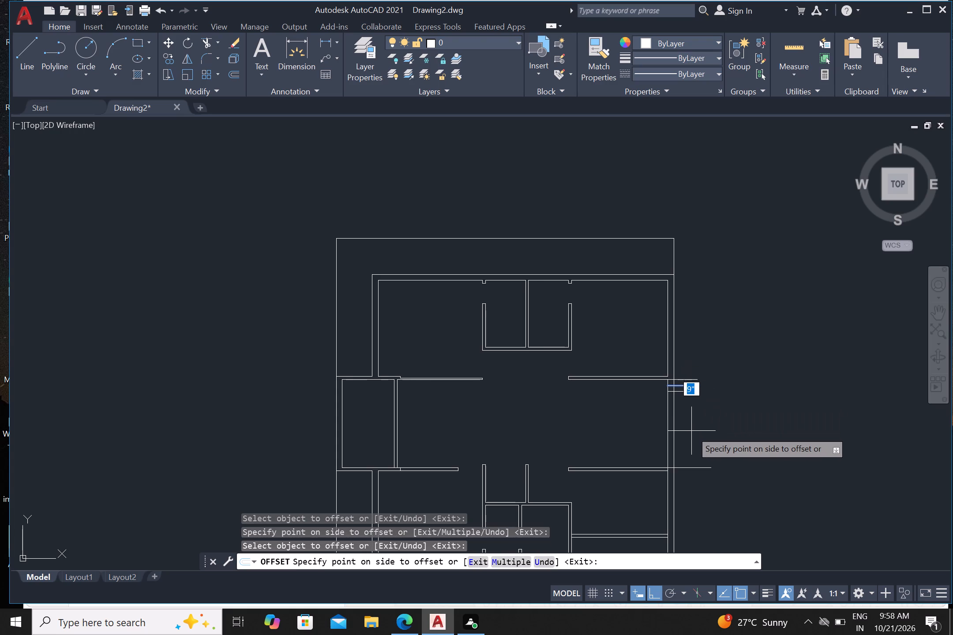
type("3'")
key("Return")
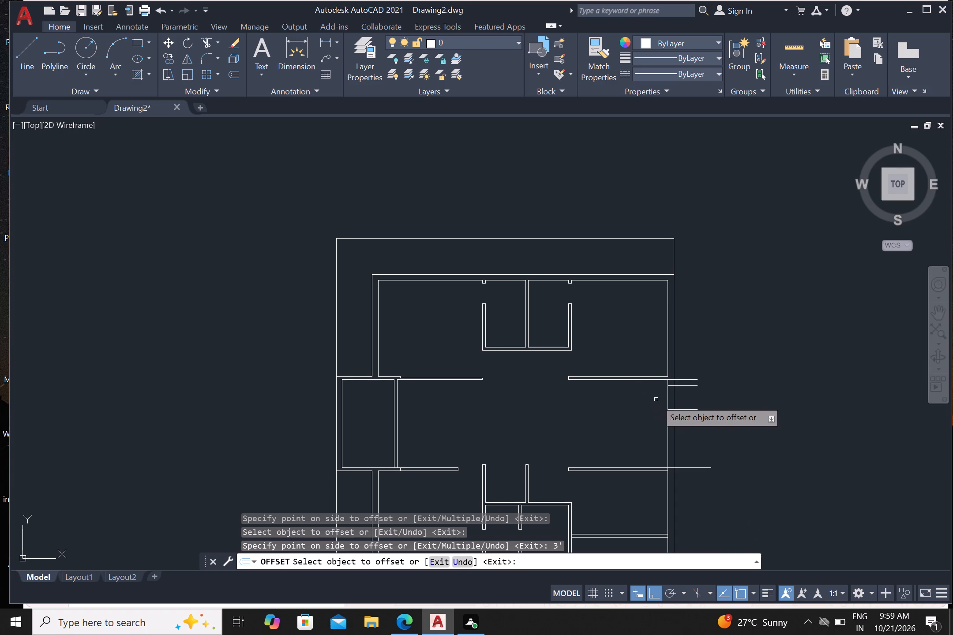
key("Escape")
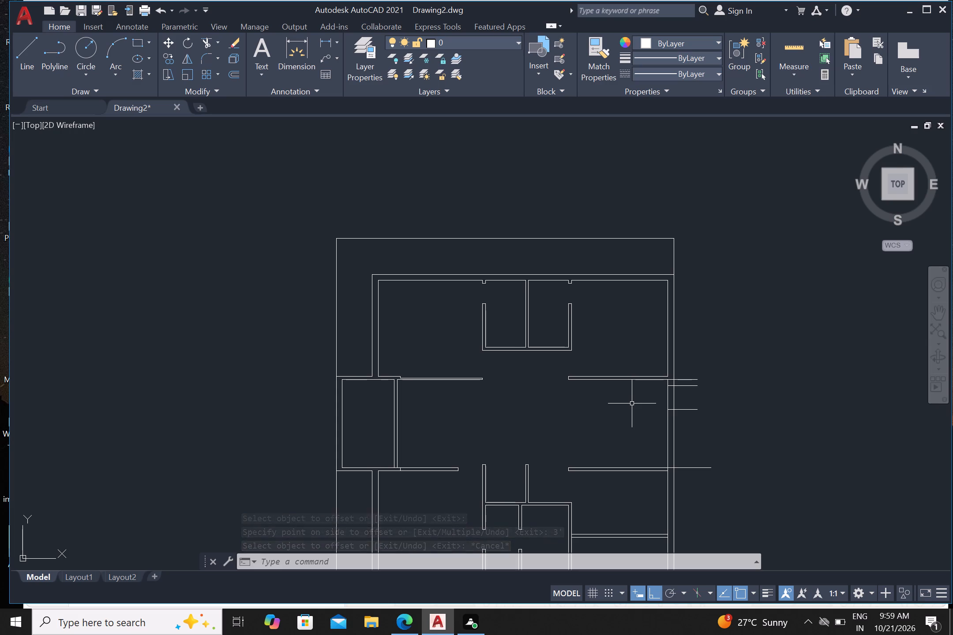
Trim both right wall lines between the two offset lines to cut the 3' opening.
key("t")
key("r")
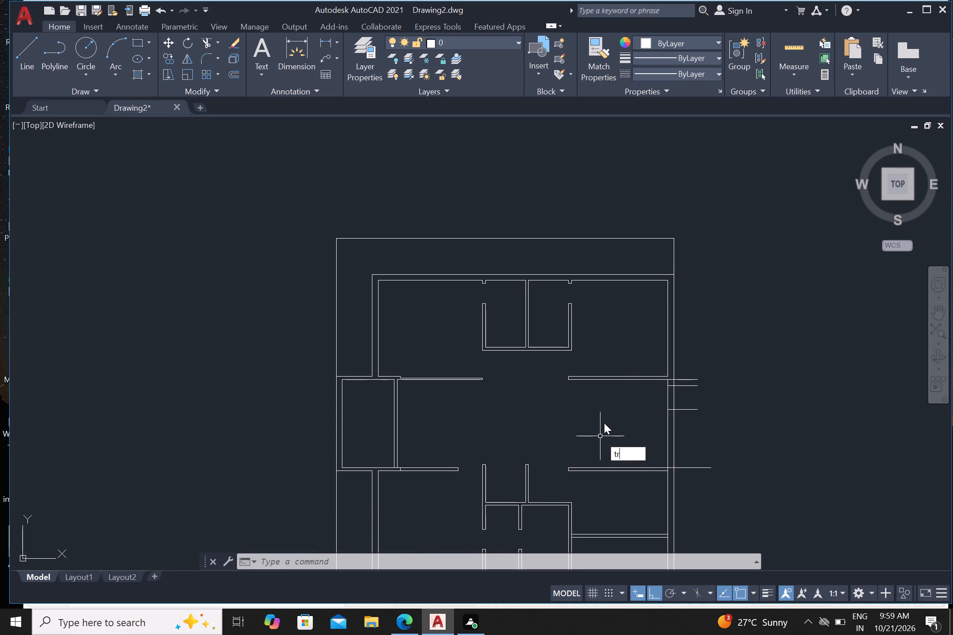
key("Return")
scroll(641, 402, "up", 2)
left_click(688, 397)
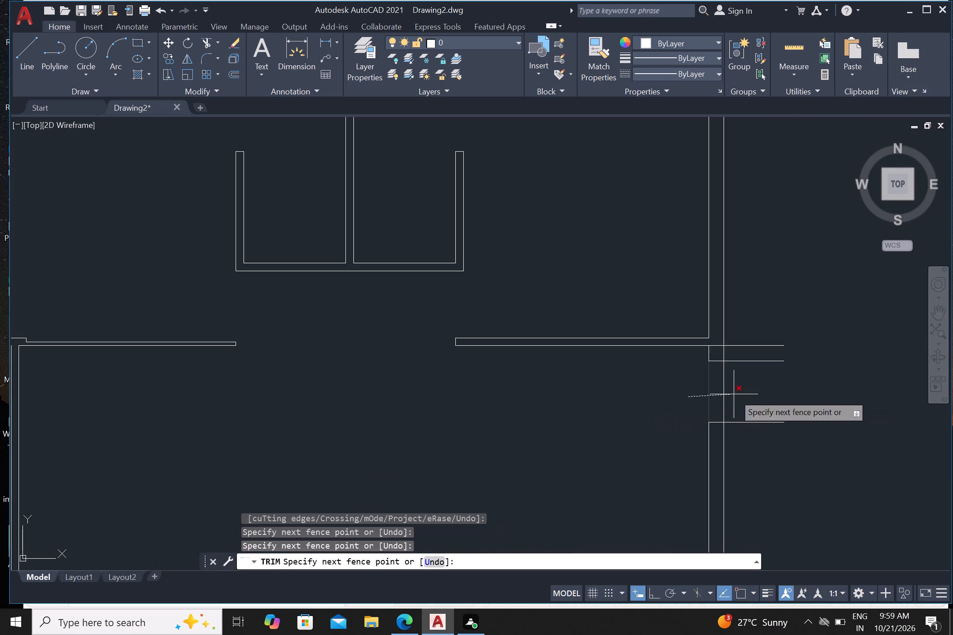
left_click(747, 398)
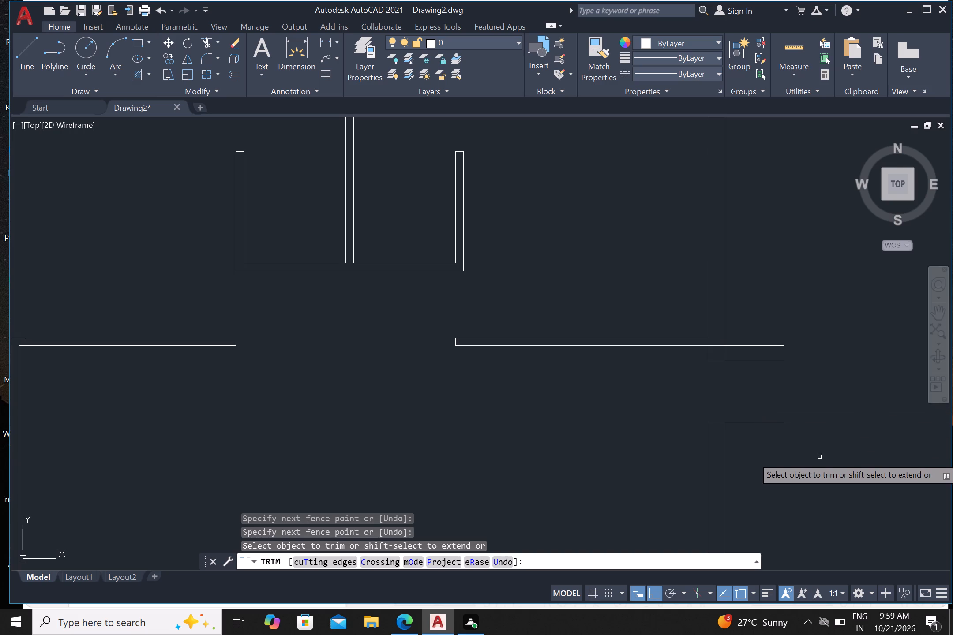
Trim the ends of the three horizontal lines projecting outside the right wall at the opening.
scroll(801, 469, "down", 1)
type("tr")
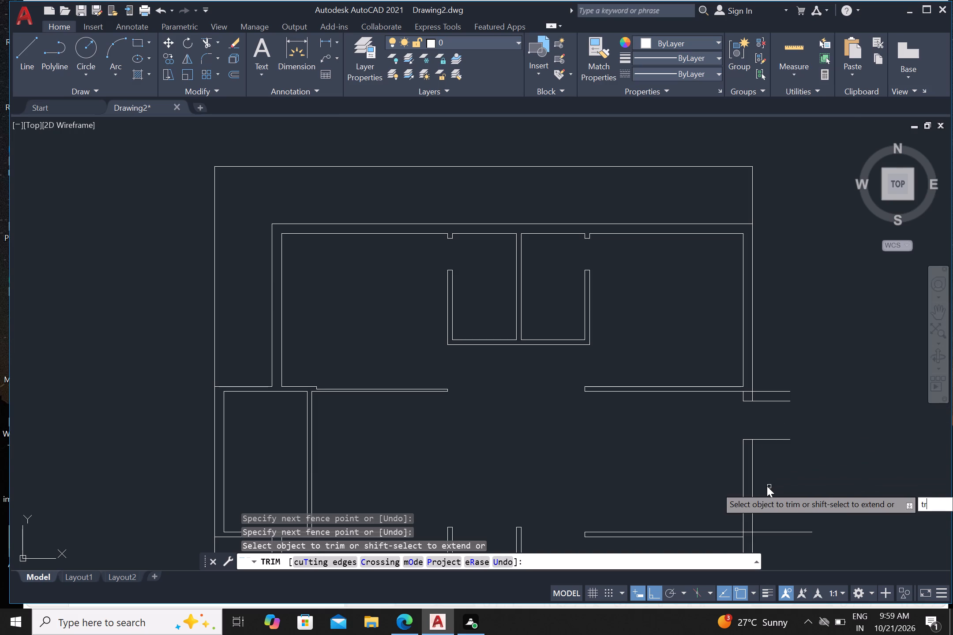
key("Escape")
type("tr")
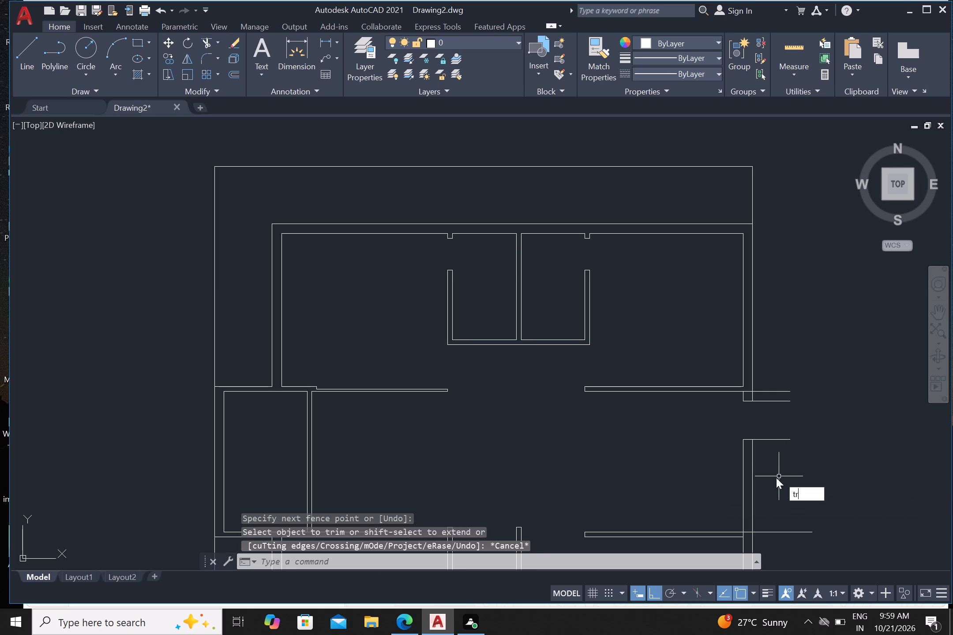
key("Return")
left_click(779, 455)
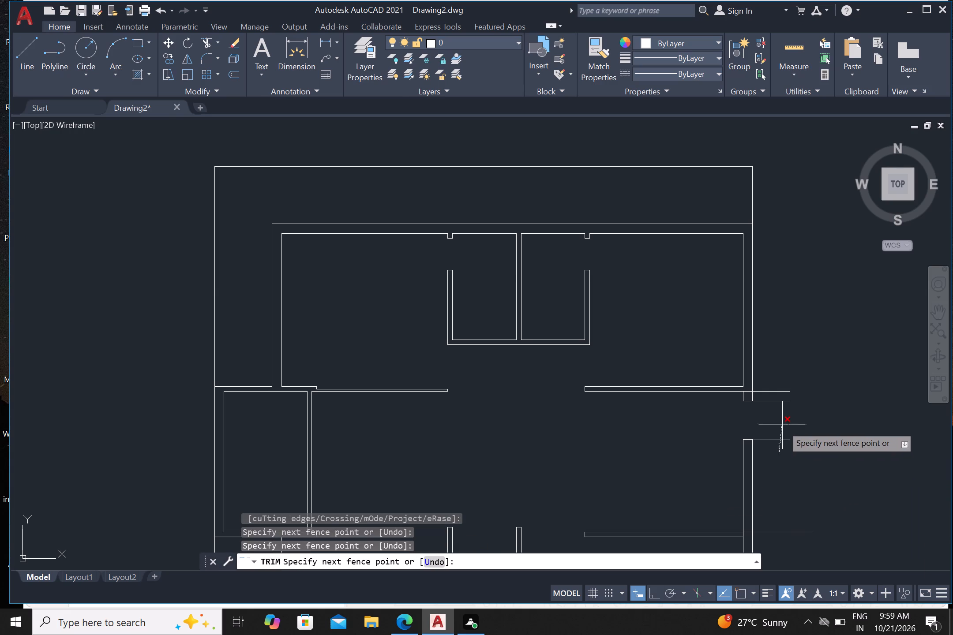
left_click(785, 369)
Trim the horizontal line crossing the right wall's thickness at the upper partition's junction.
scroll(752, 387, "up", 2)
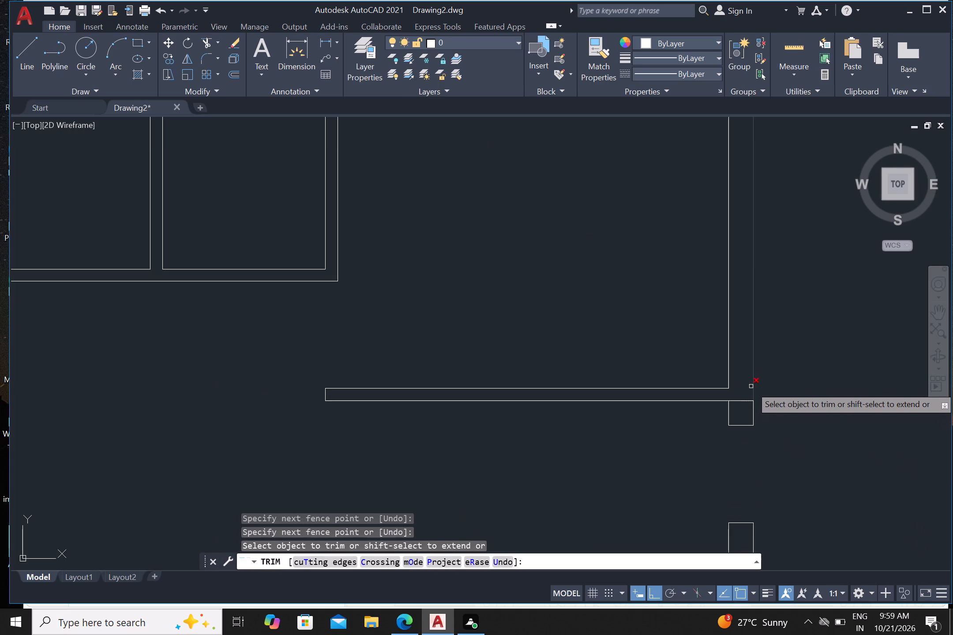
left_click(743, 382)
left_click(744, 407)
scroll(744, 404, "down", 4)
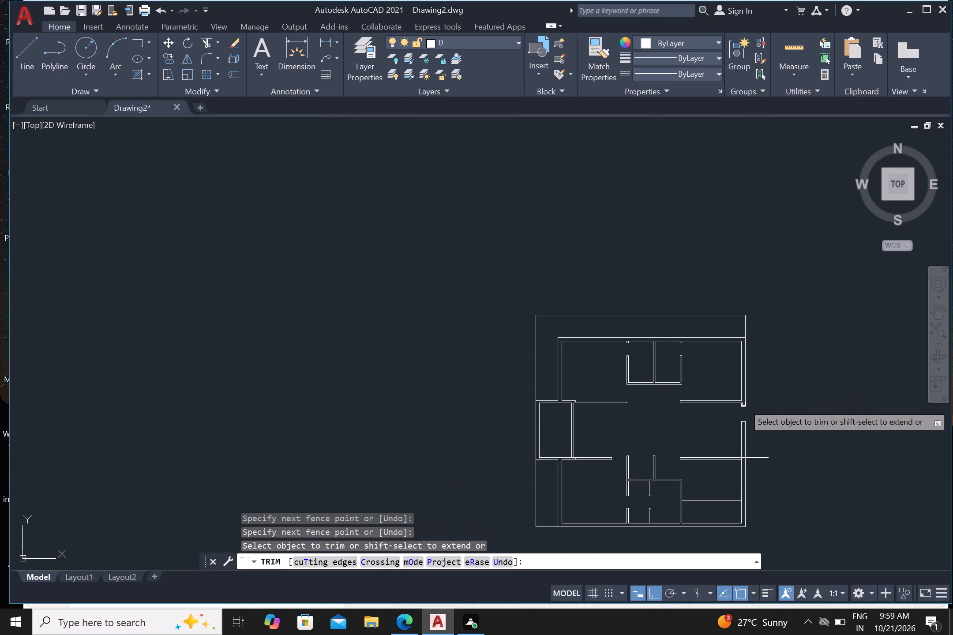
Clean the lower partition's junction with the right wall by trimming the crossing line's overhang, its piece within the wall and the inner wall line.
scroll(758, 464, "up", 3)
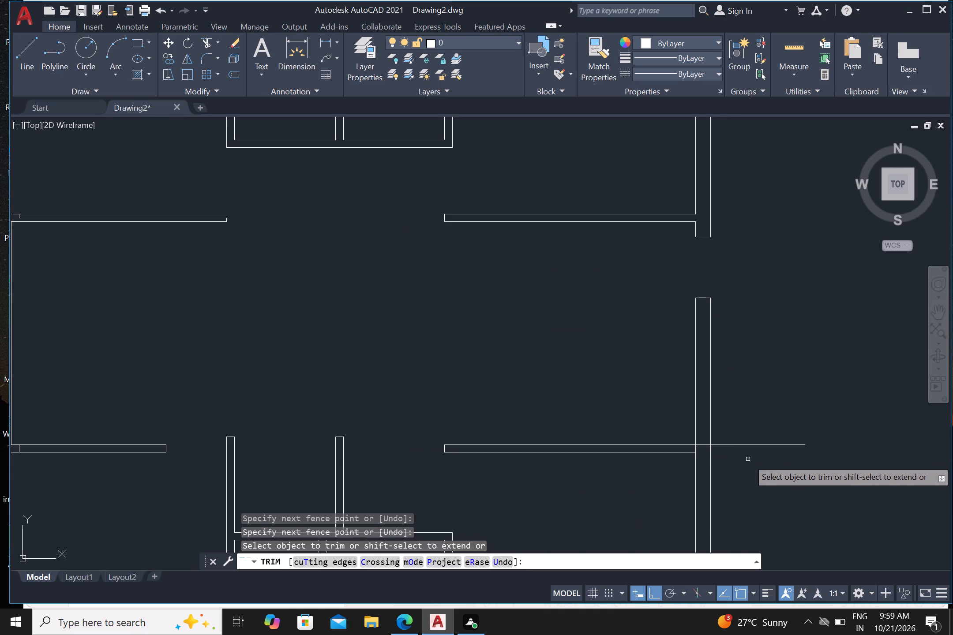
left_click_drag(748, 462, 748, 450)
left_click(753, 421)
left_click(750, 459)
scroll(758, 445, "down", 1)
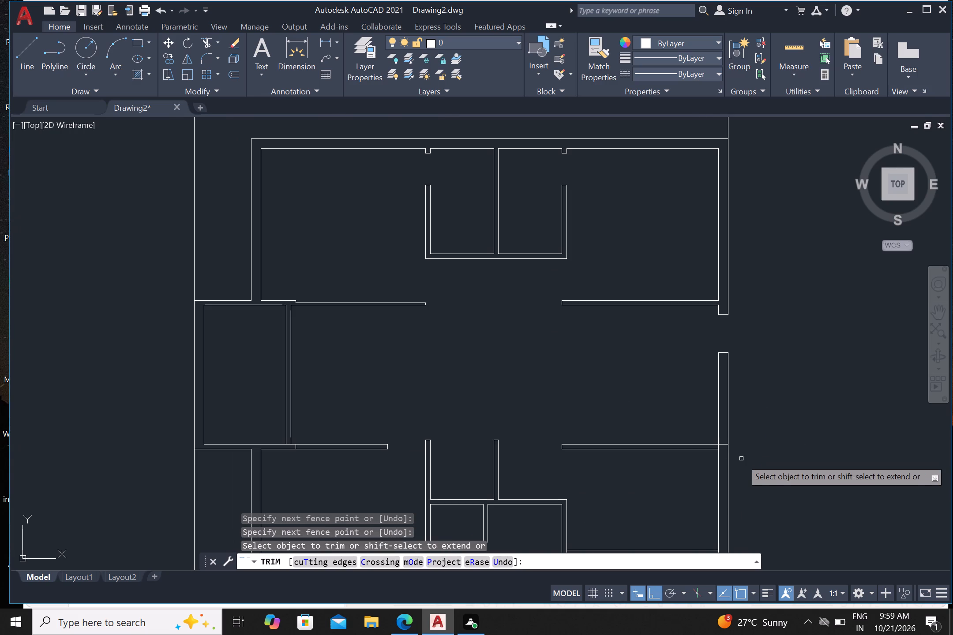
scroll(730, 447, "up", 2)
scroll(694, 451, "up", 2)
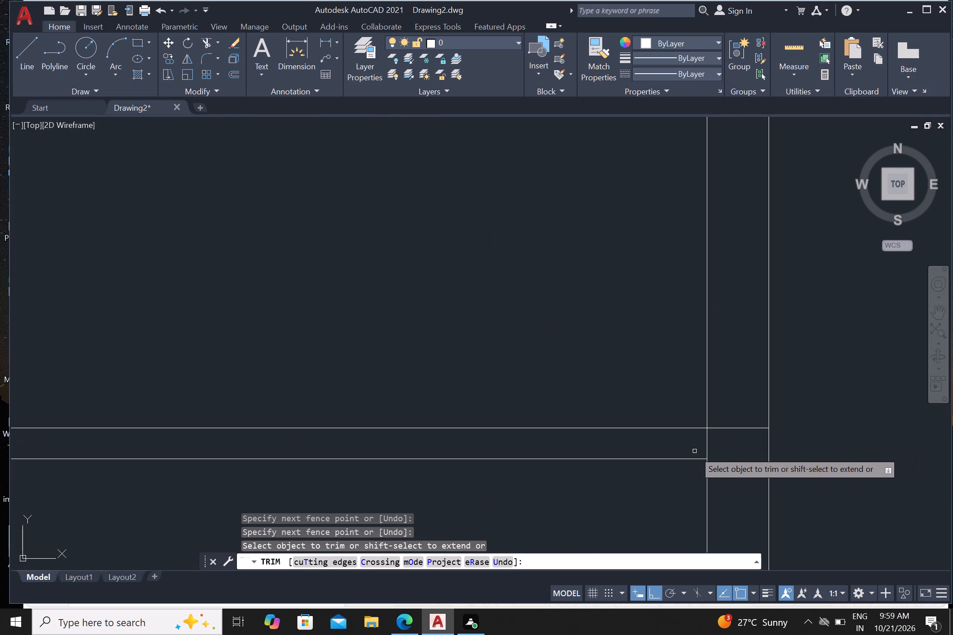
left_click(706, 448)
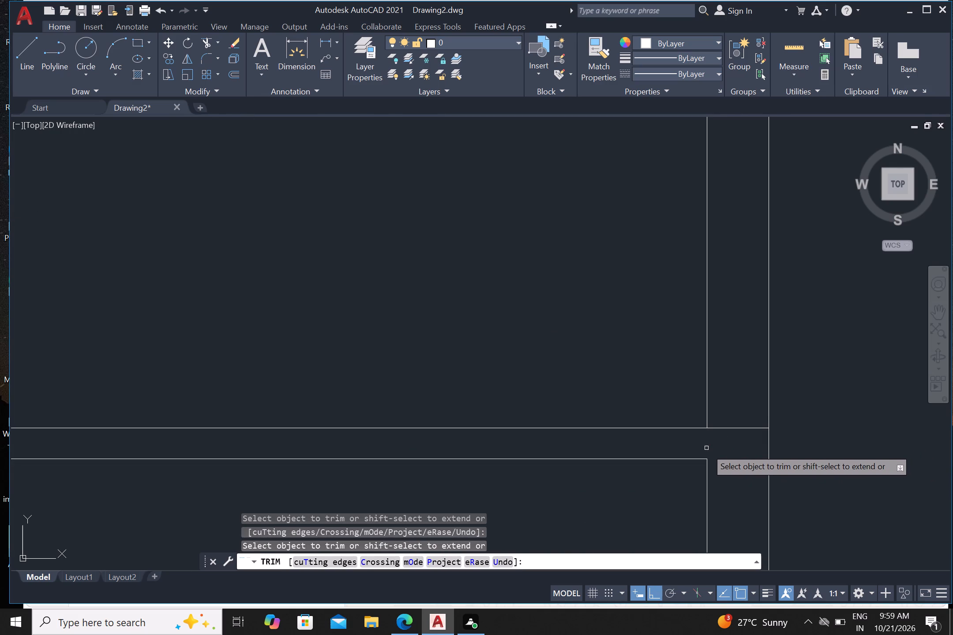
left_click_drag(728, 446, 733, 445)
left_click_drag(728, 415, 732, 416)
scroll(733, 417, "down", 4)
scroll(769, 429, "down", 1)
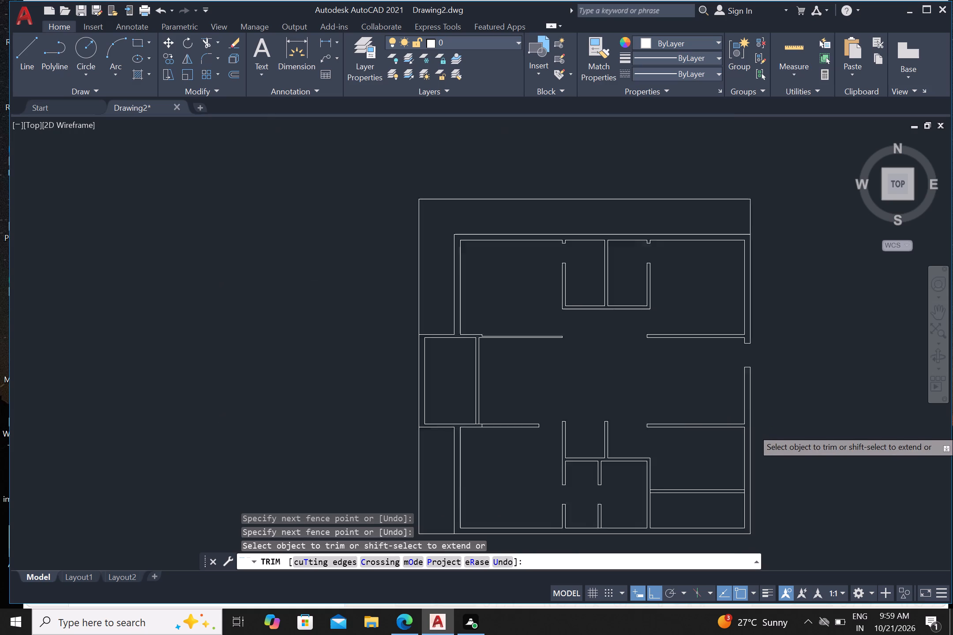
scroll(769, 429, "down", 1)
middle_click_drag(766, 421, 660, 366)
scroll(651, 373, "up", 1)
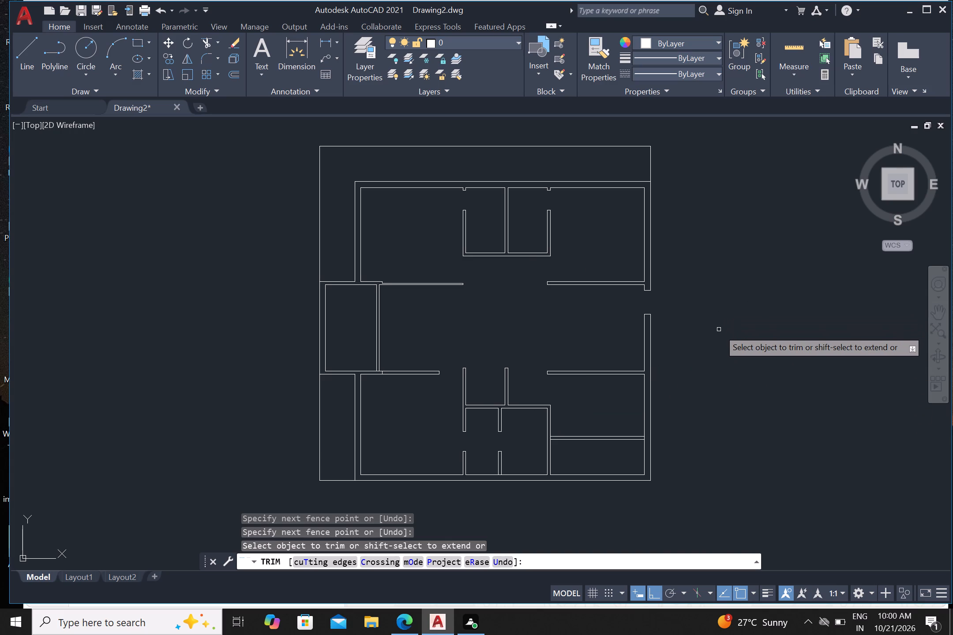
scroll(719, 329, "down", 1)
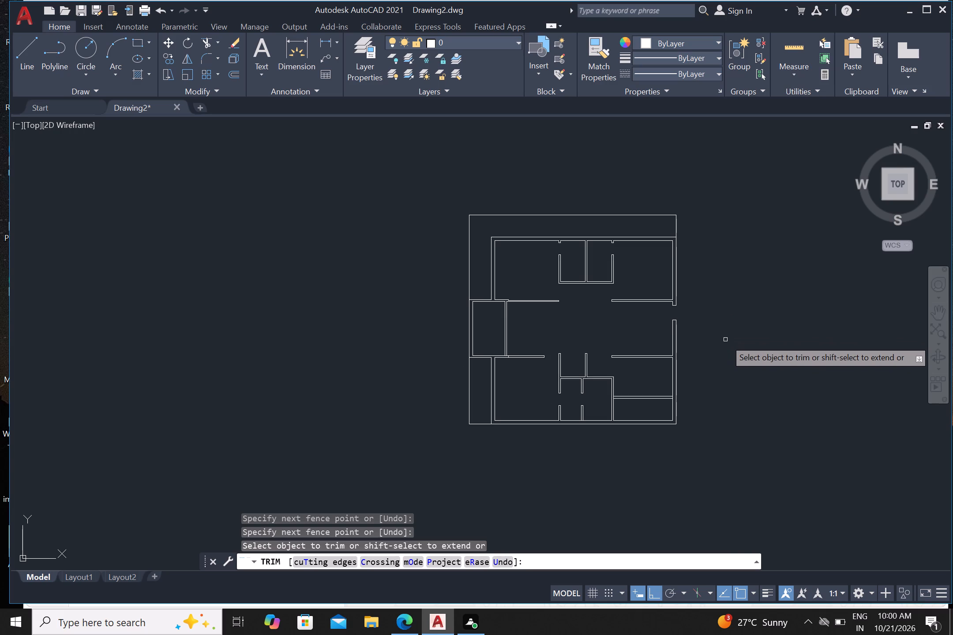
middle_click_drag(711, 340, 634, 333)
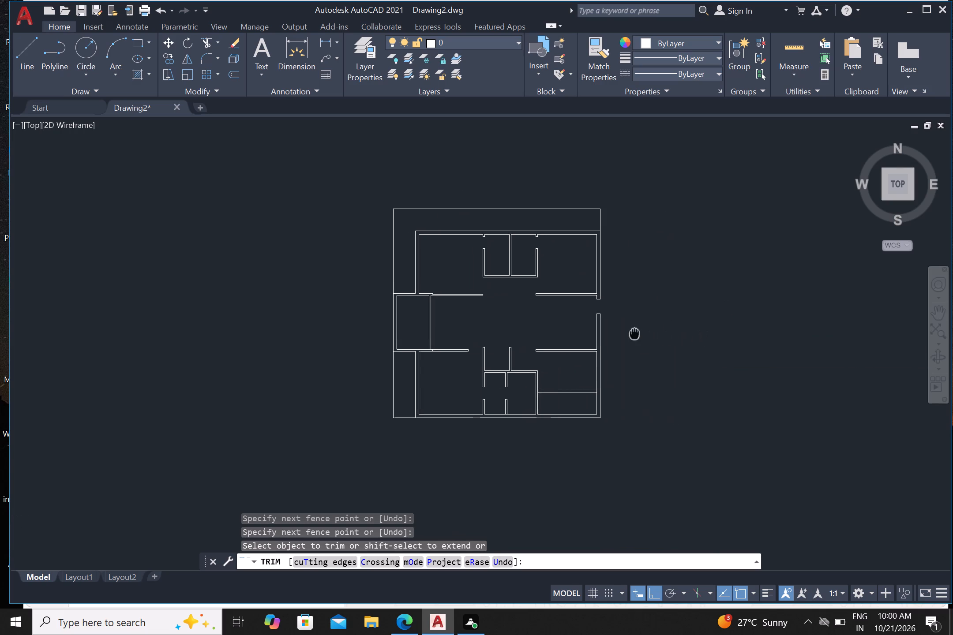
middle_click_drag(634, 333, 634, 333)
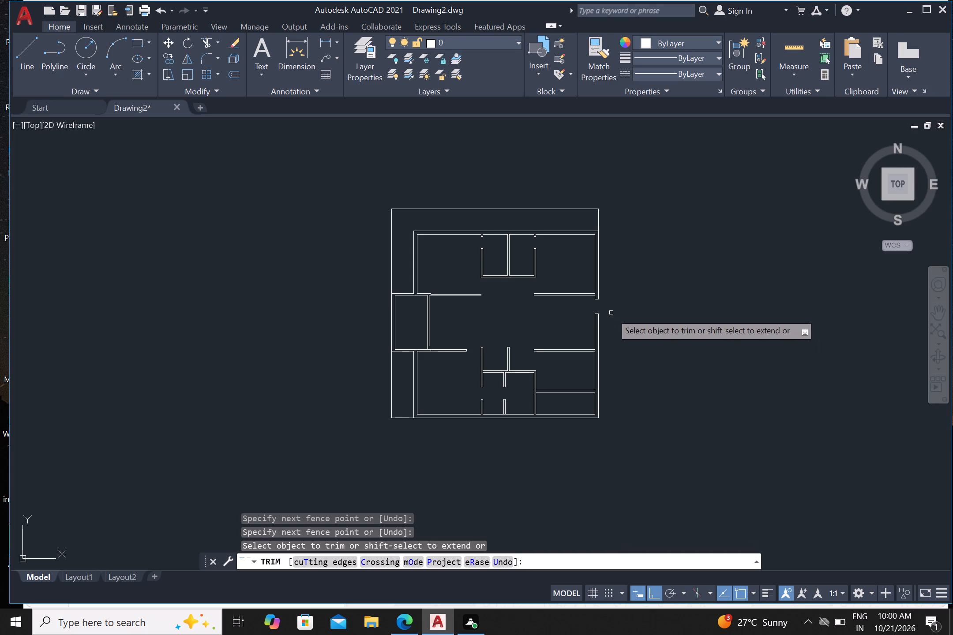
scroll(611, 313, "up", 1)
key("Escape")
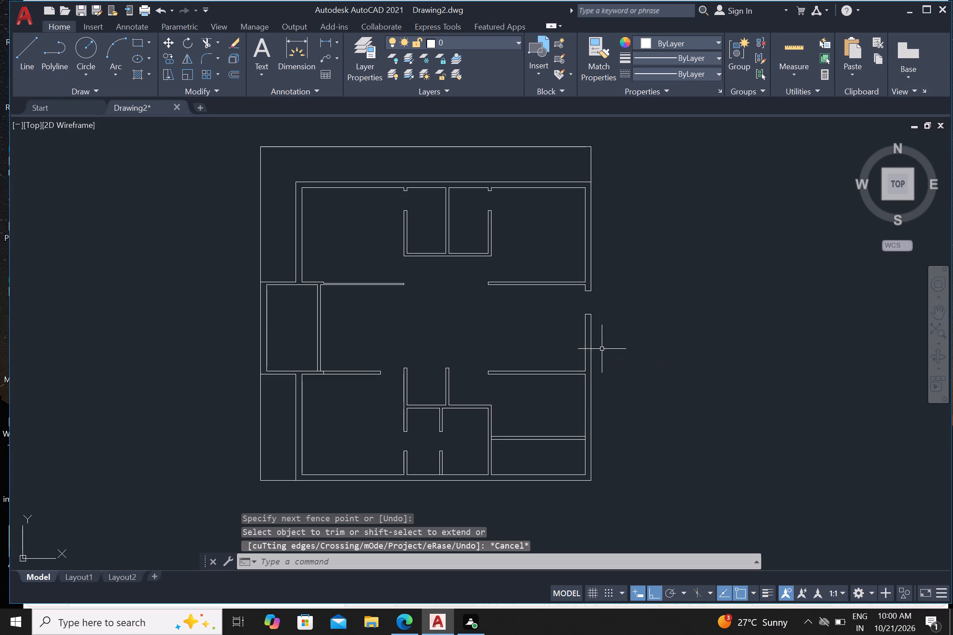
Offset both segments of the right wall's outer line 17'10" outward to the right.
key("o")
key("Return")
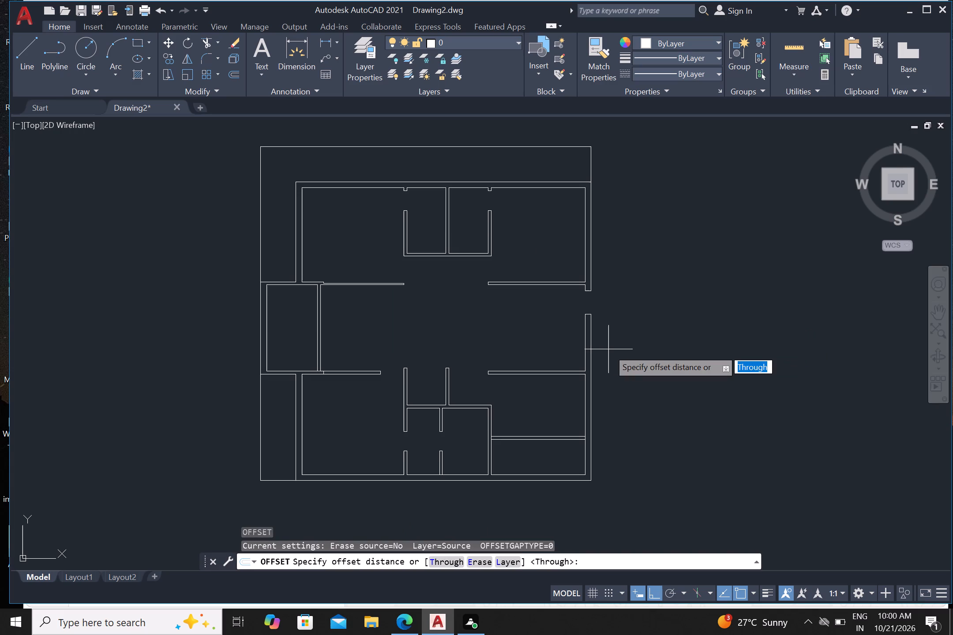
type("17'10\"")
key("Return")
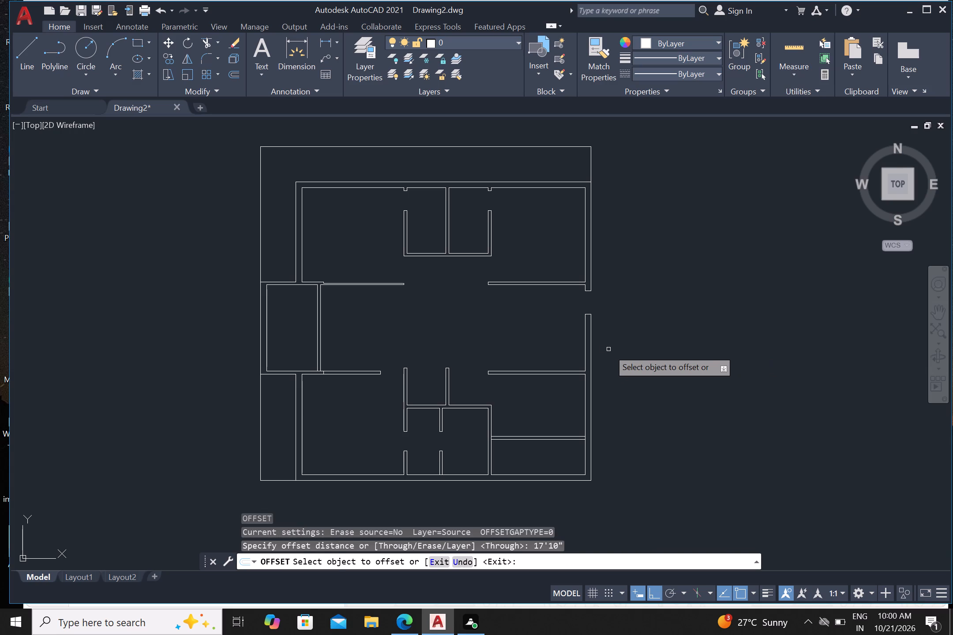
left_click(590, 399)
left_click_drag(666, 396, 672, 396)
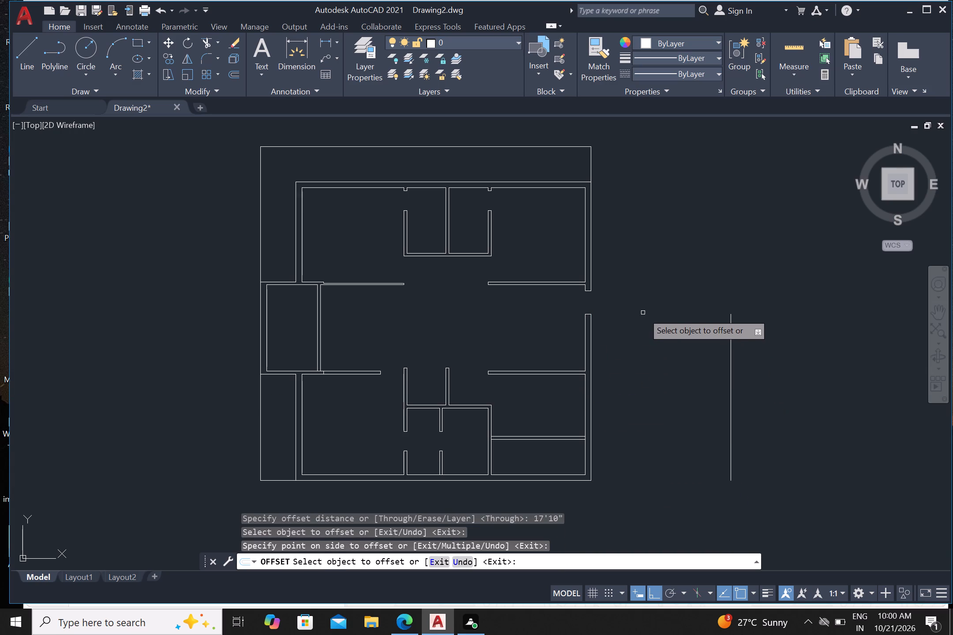
left_click(591, 268)
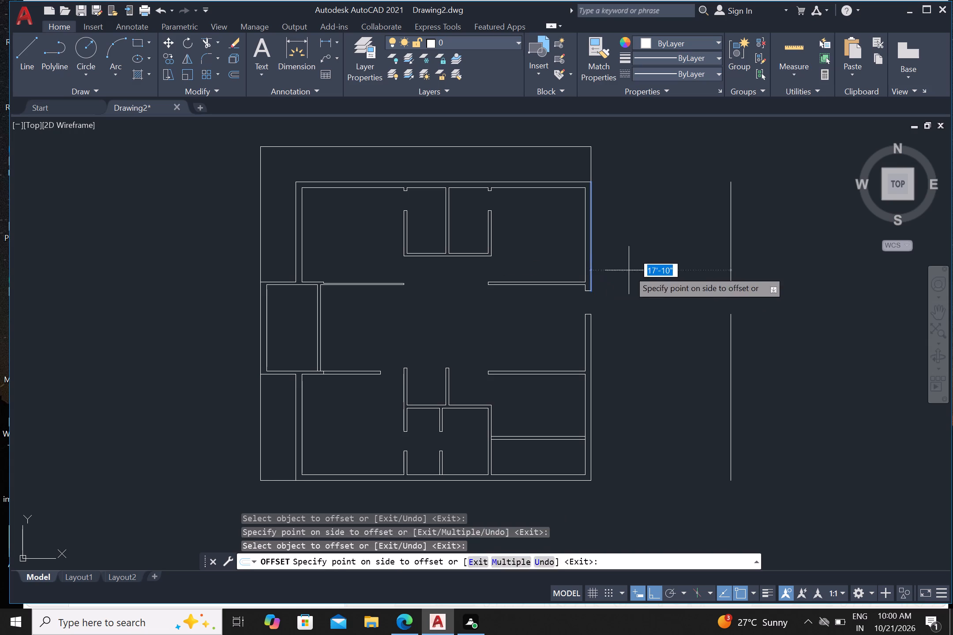
left_click_drag(649, 278, 655, 281)
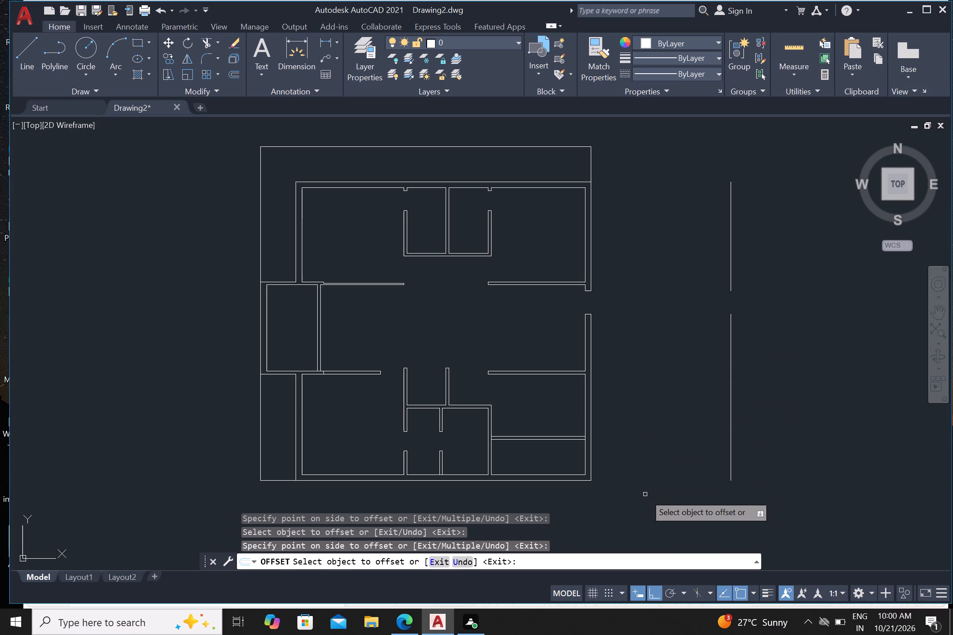
key("Escape")
Draw a horizontal line from the plan's bottom-right corner to the lower end of the 17'10" offset line.
key("l")
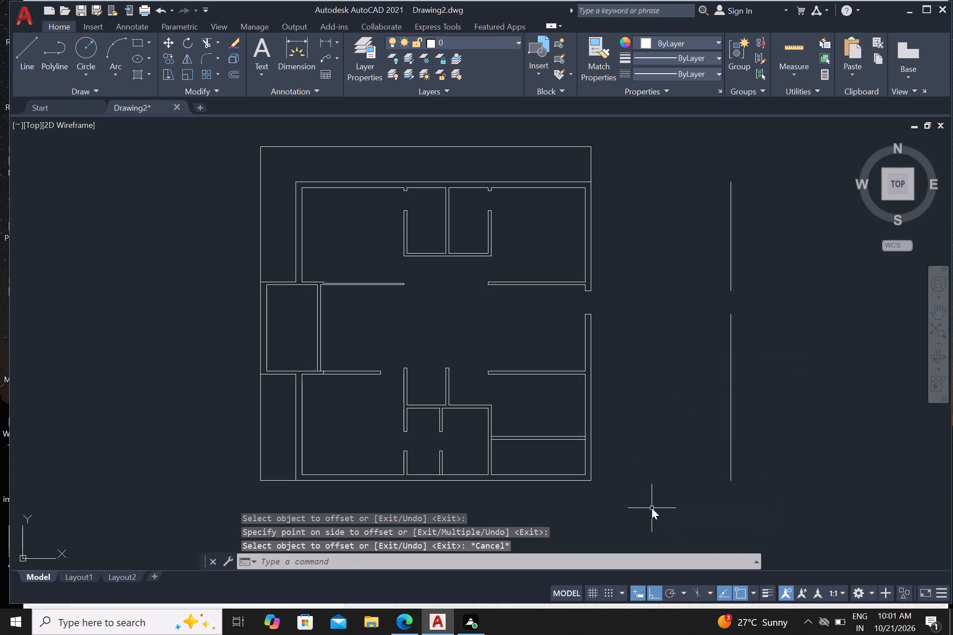
key("Return")
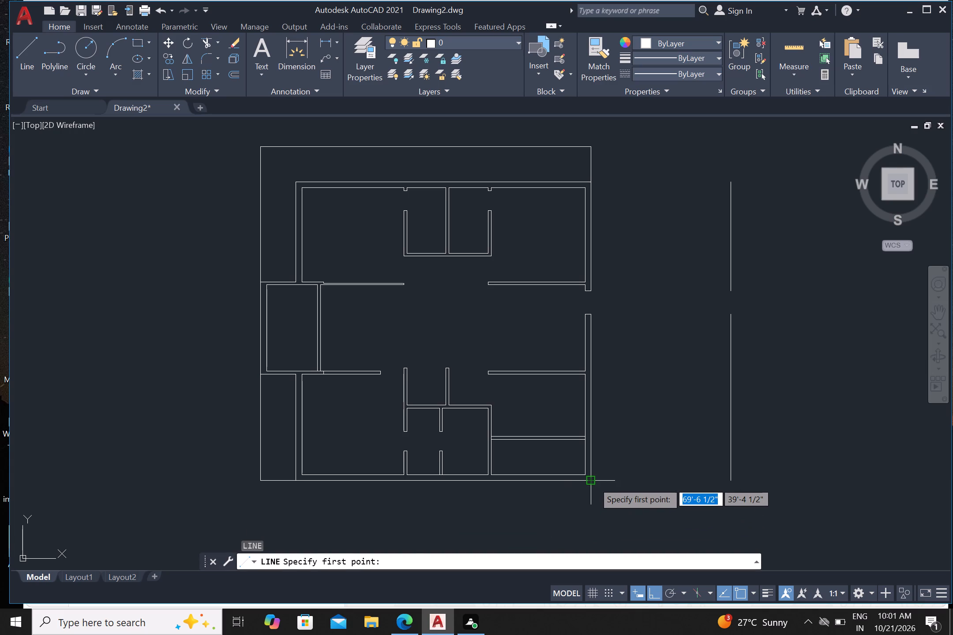
left_click(593, 482)
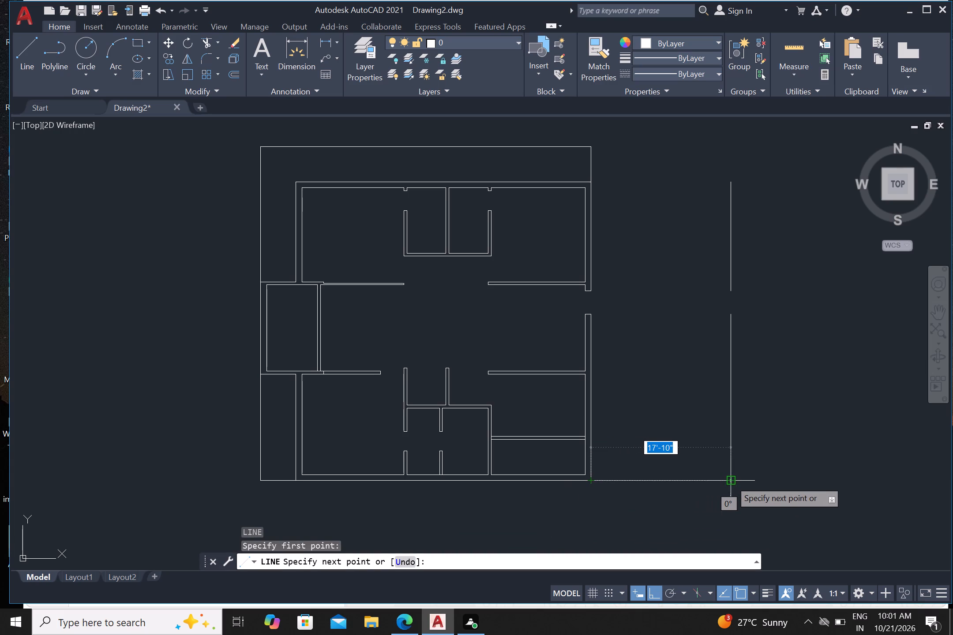
left_click(730, 480)
key("Return")
Offset the new bottom line 10' upward, and offset that copy a further 9" upward for the wall thickness.
key("o")
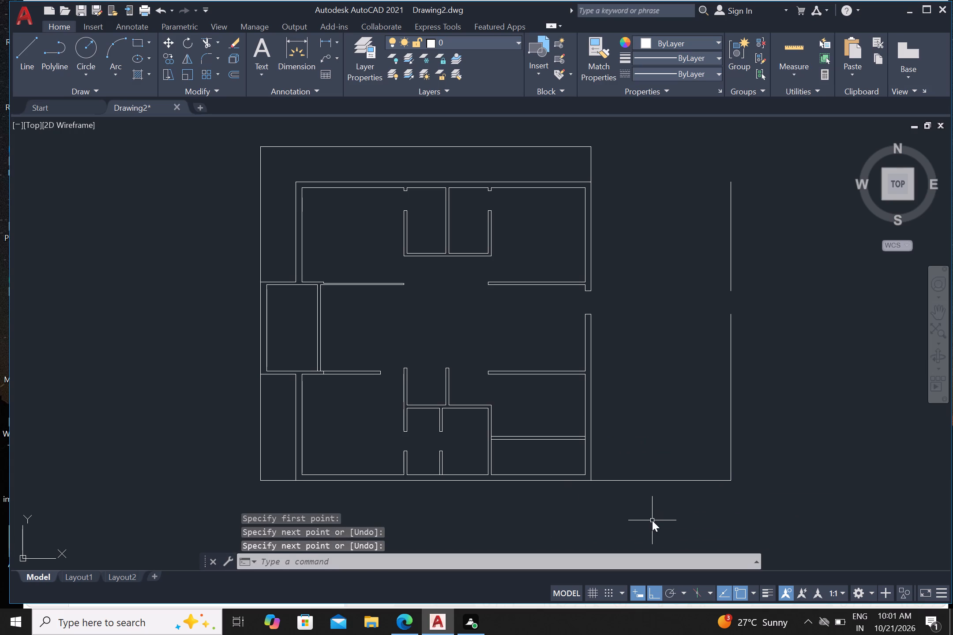
key("Return")
type("10'")
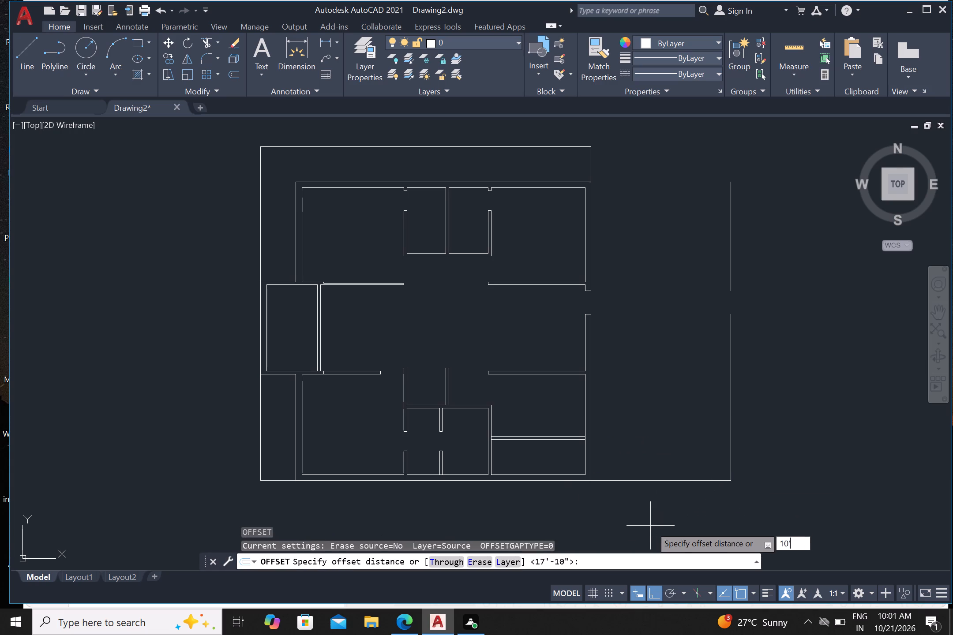
key("Return")
left_click_drag(654, 481, 655, 477)
left_click_drag(665, 448, 667, 439)
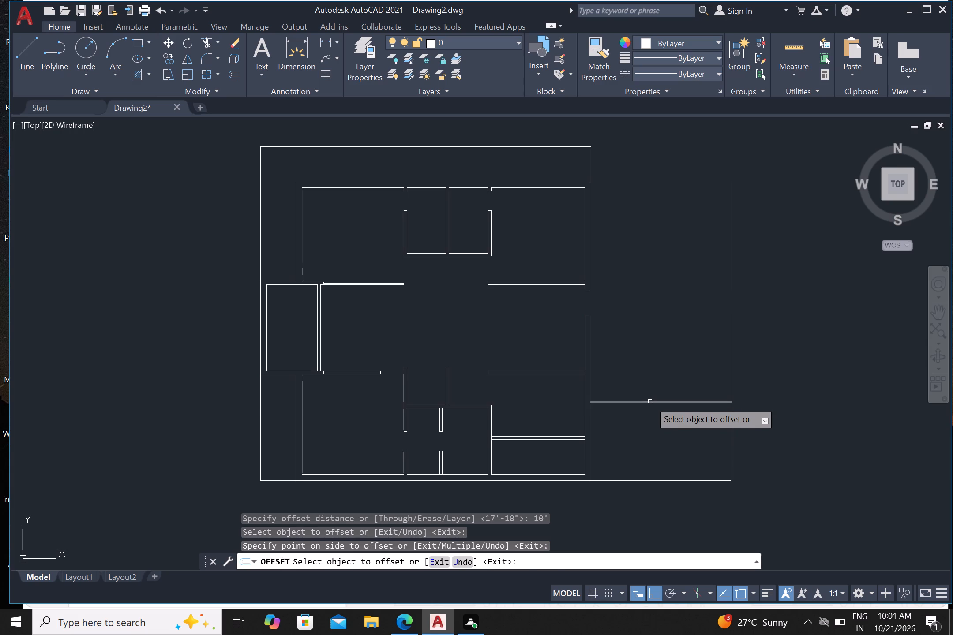
left_click(650, 401)
type("9\"")
key("Return")
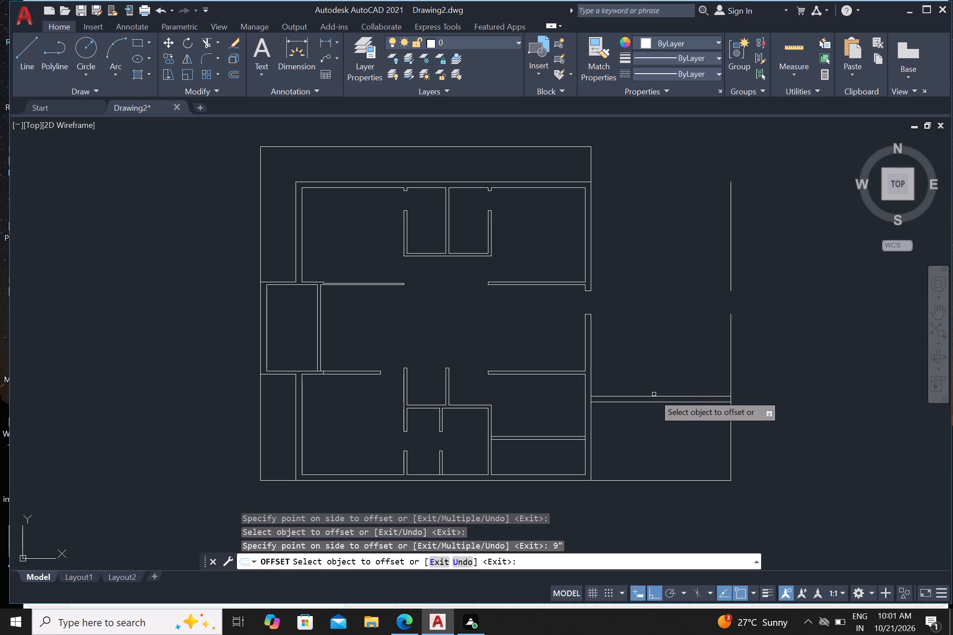
Offset the upper line of that 9" pair 10' upward twice in succession, and offset the topmost copy 9" upward.
left_click(653, 396)
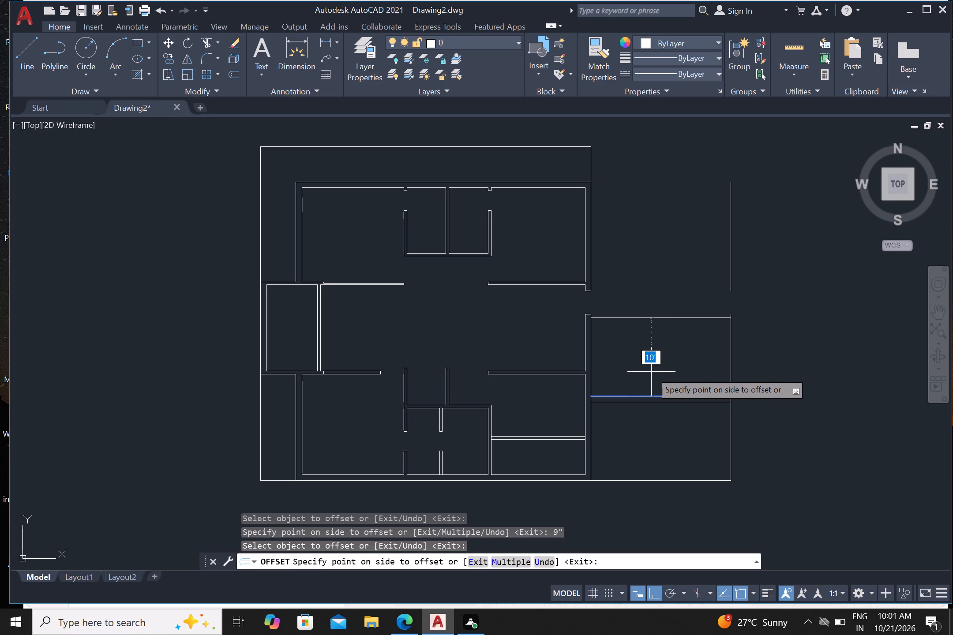
left_click(651, 372)
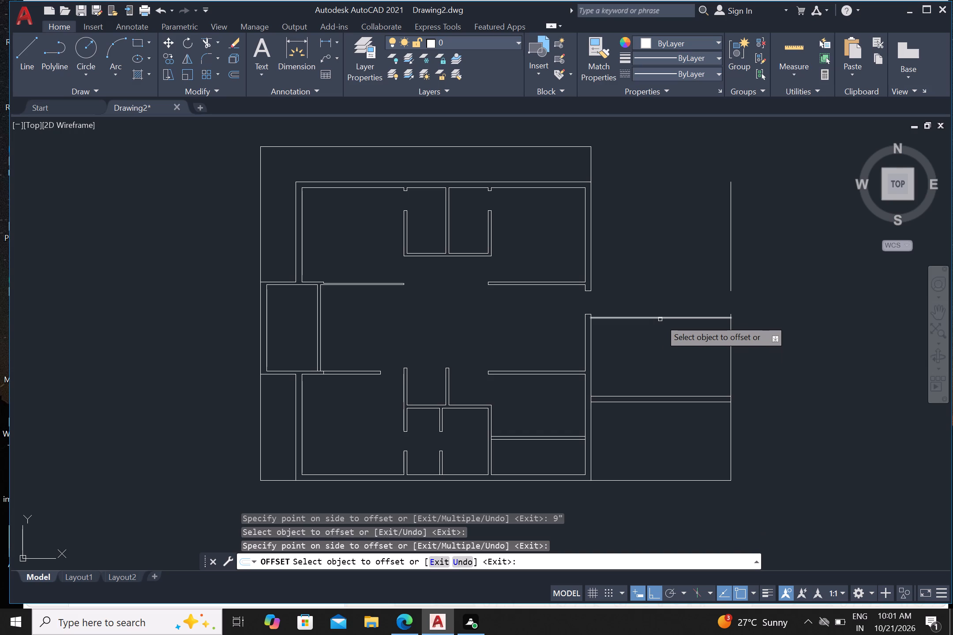
left_click(663, 317)
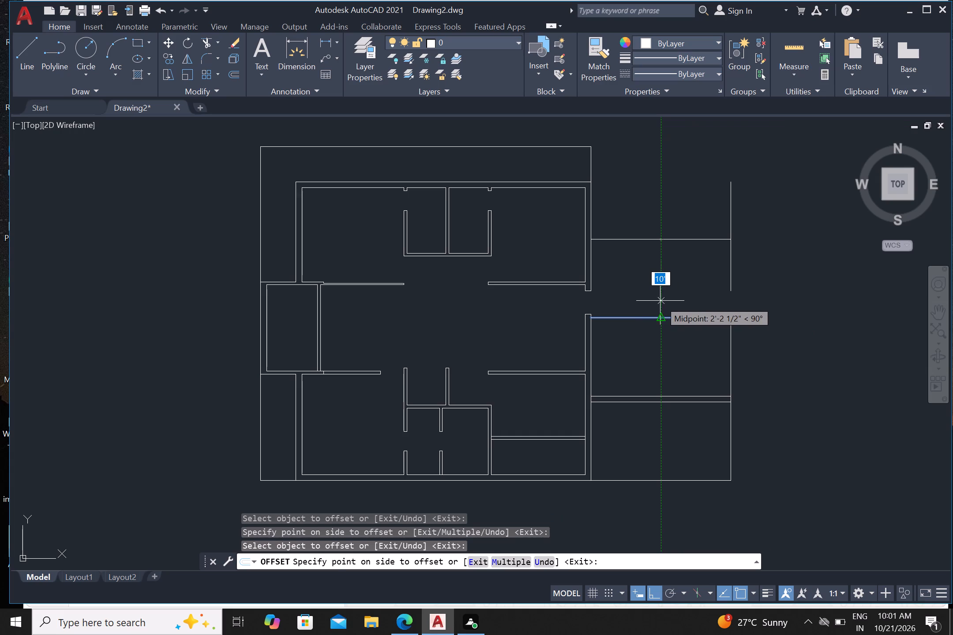
left_click(660, 301)
left_click_drag(664, 239, 664, 234)
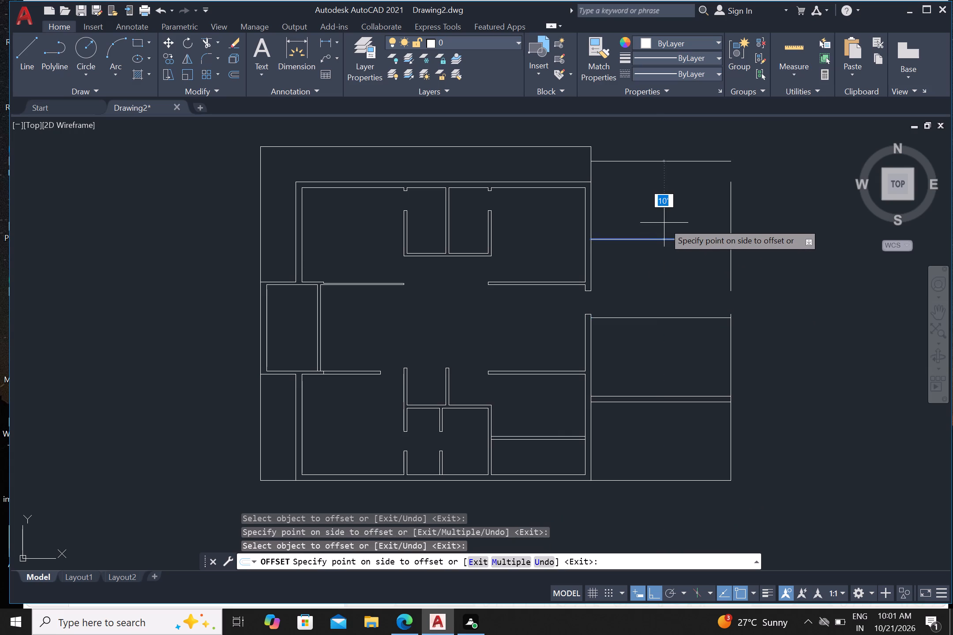
key("9")
key("shift+quotedbl")
key("Return")
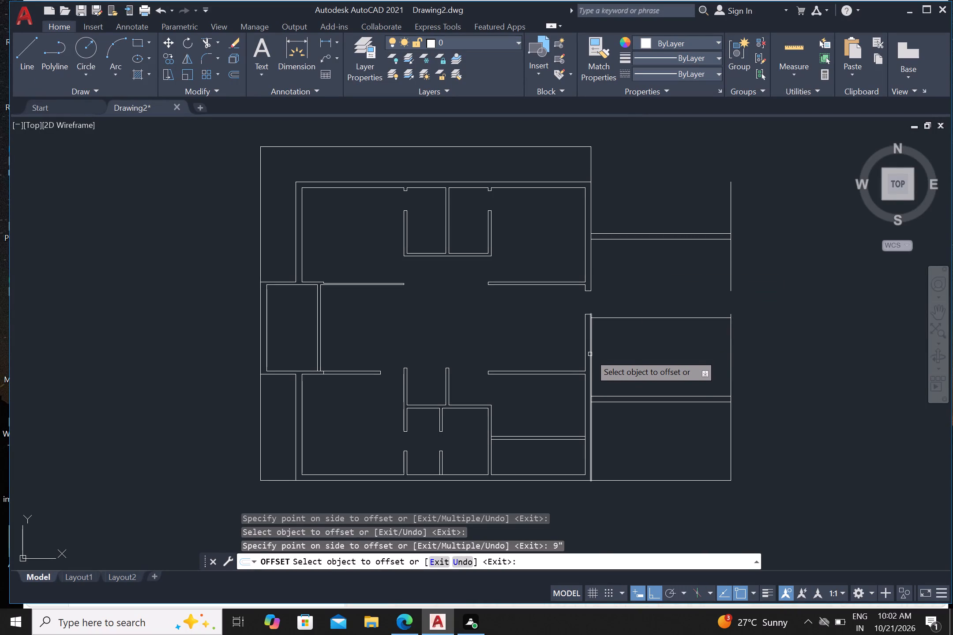
Offset the outer line of the right wall's lower segment 7' to the right, and that copy a further 9".
left_click(591, 355)
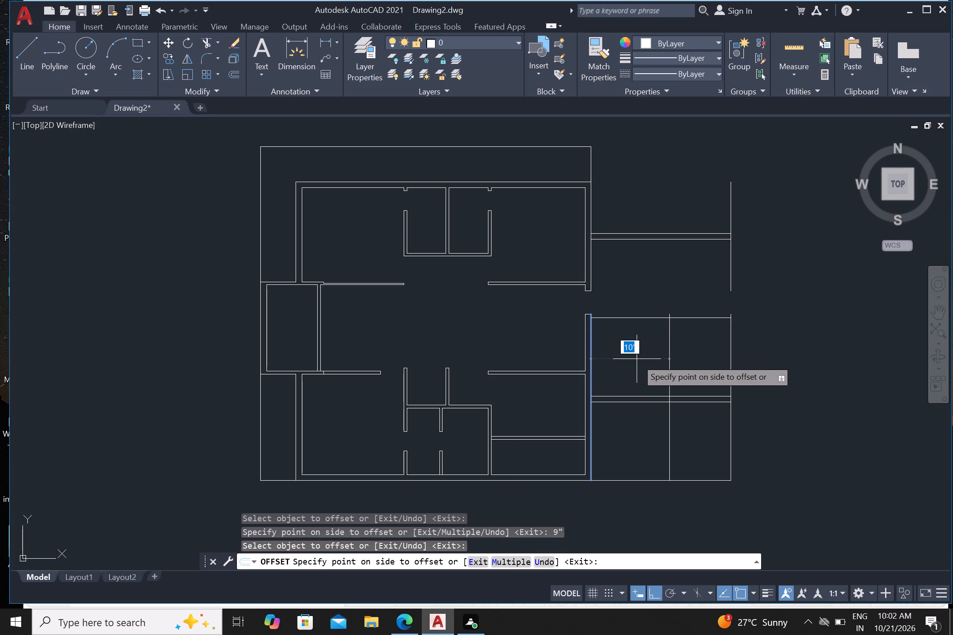
key("7")
key("apostrophe")
key("Return")
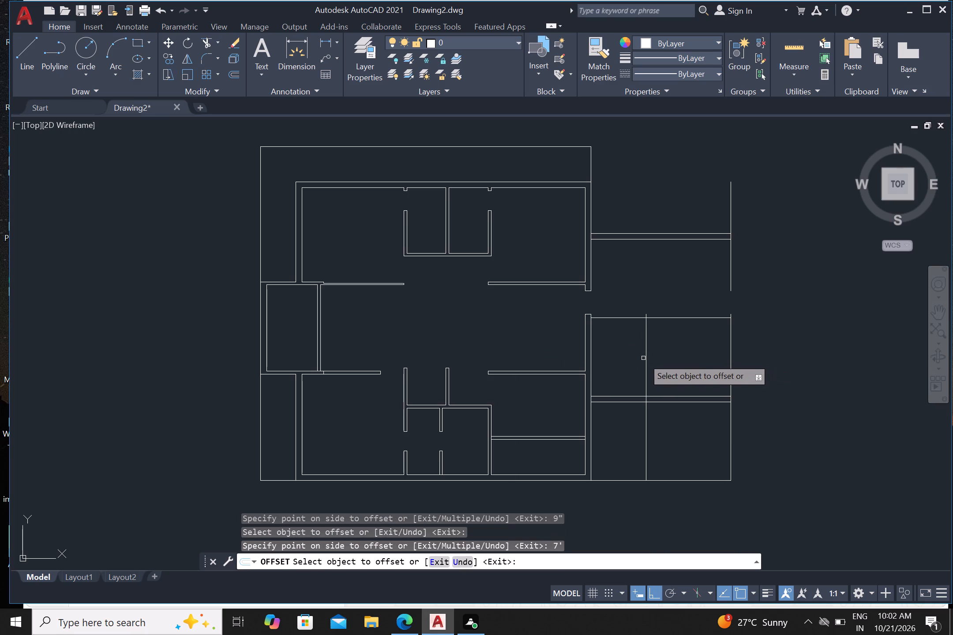
left_click_drag(645, 357, 651, 356)
type("9\"")
key("Return")
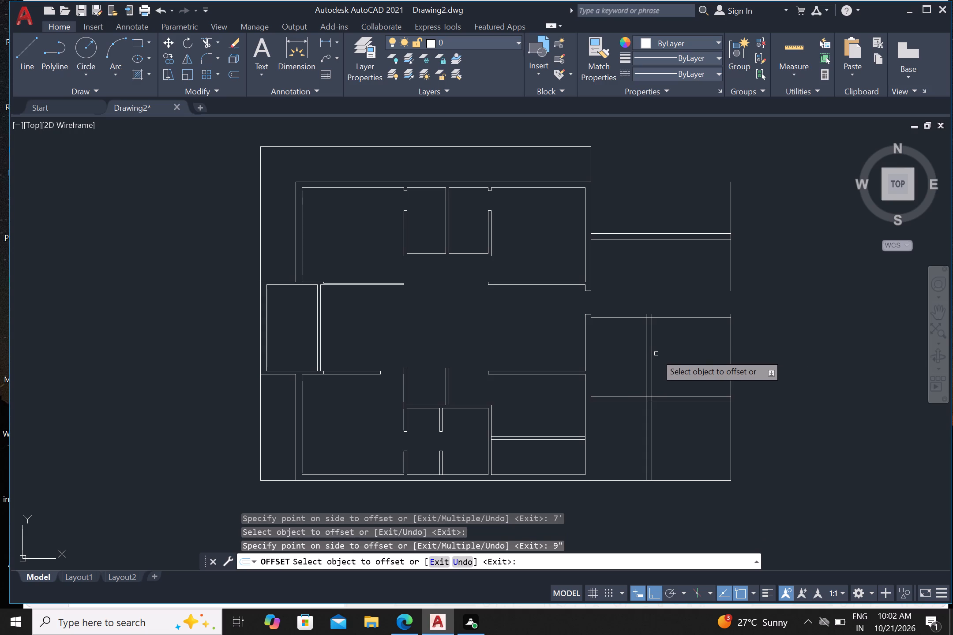
Offset the rightmost line of the new vertical pair 2' to the right, and that copy a further 9".
left_click(653, 377)
key("2")
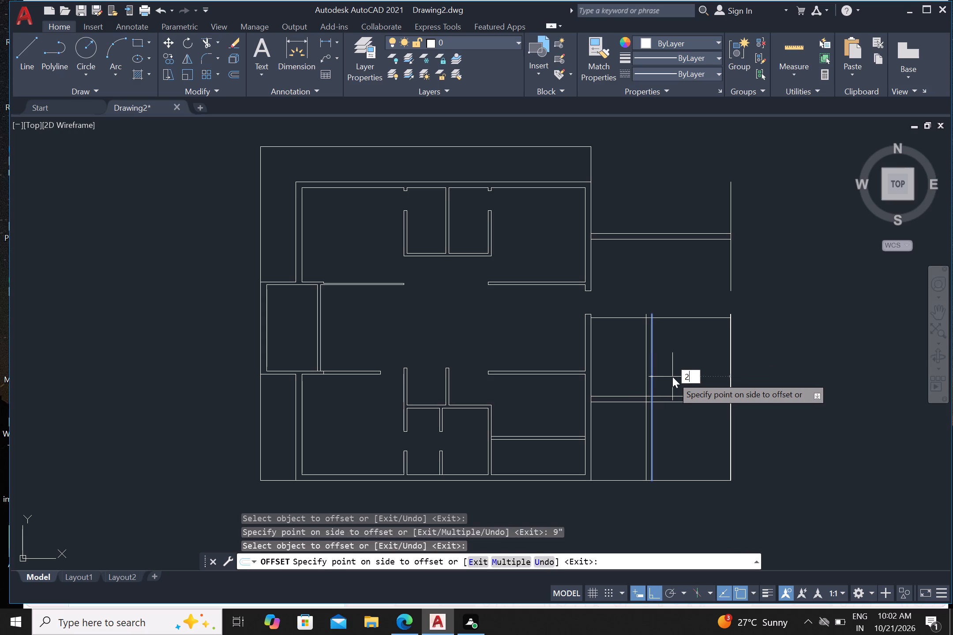
key("apostrophe")
key("Return")
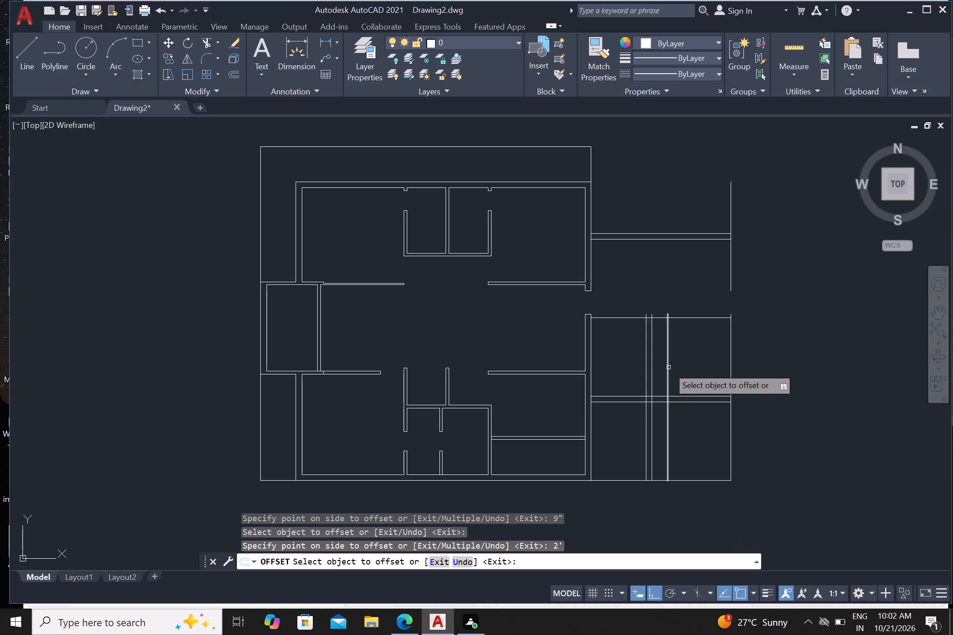
left_click_drag(668, 367, 676, 368)
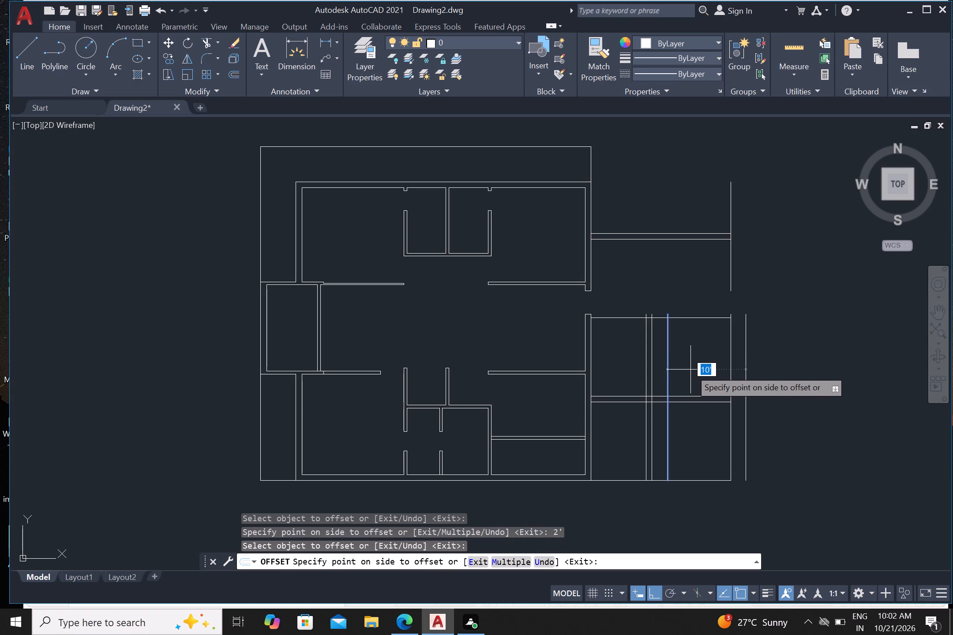
key("9")
key("shift+quotedbl")
key("Return")
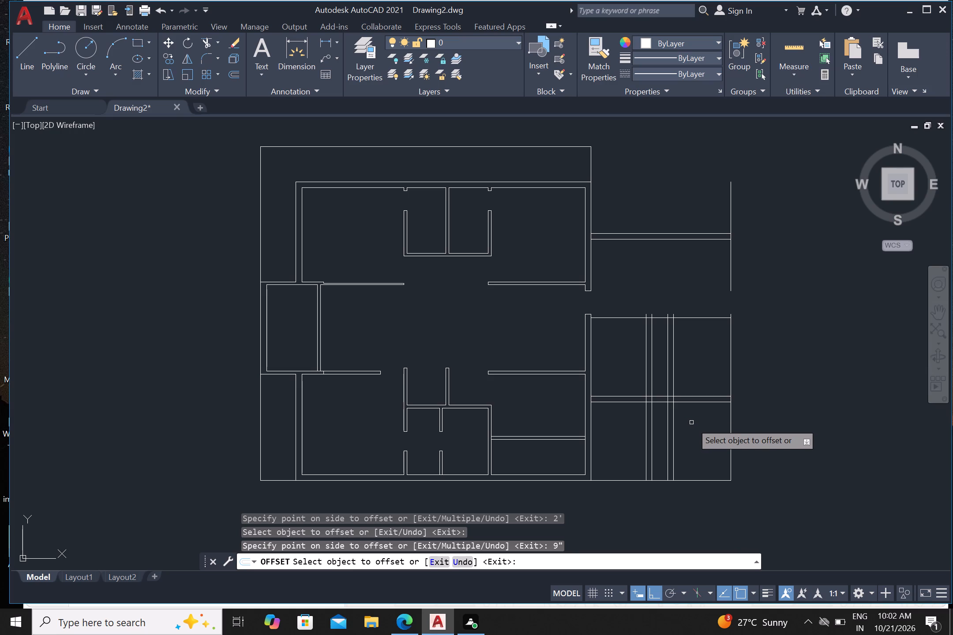
key("Escape")
Trim the four new vertical lines below the lower horizontal wall line.
key("t")
key("r")
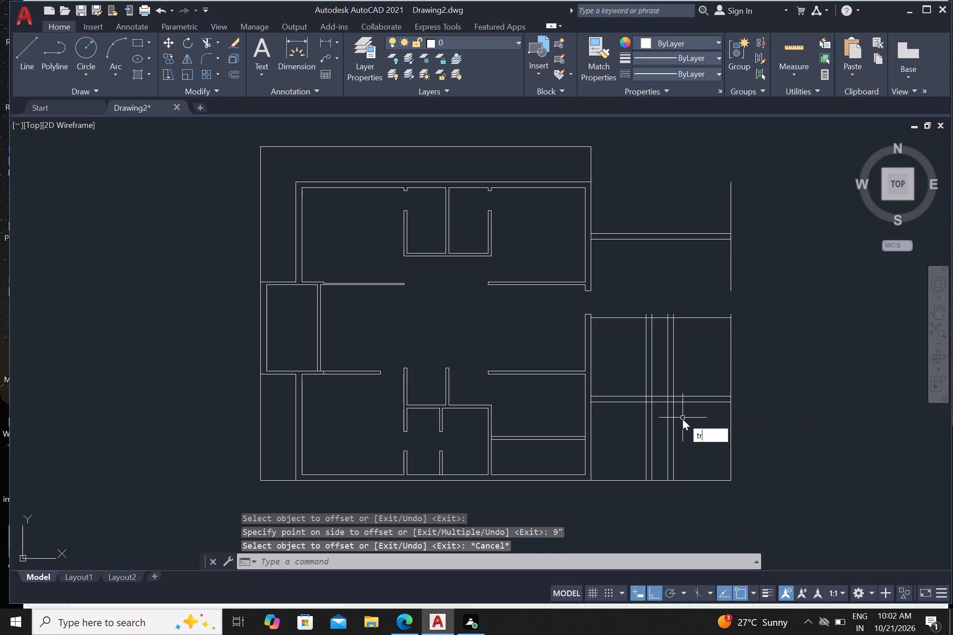
key("Return")
left_click(692, 441)
left_click(641, 441)
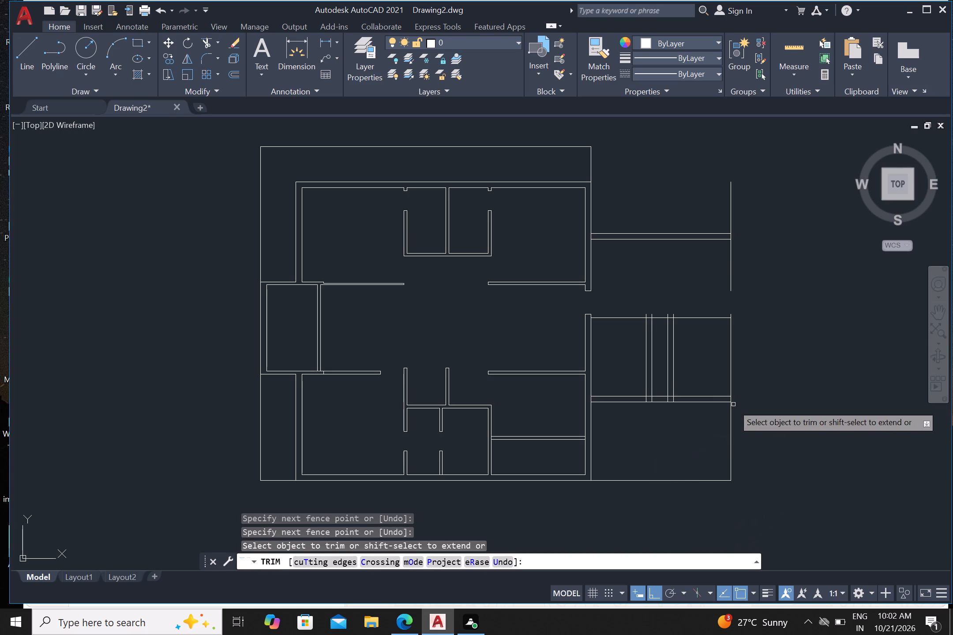
Trim the three horizontal lines beyond the rightmost of the four new vertical lines.
left_click_drag(684, 413, 689, 405)
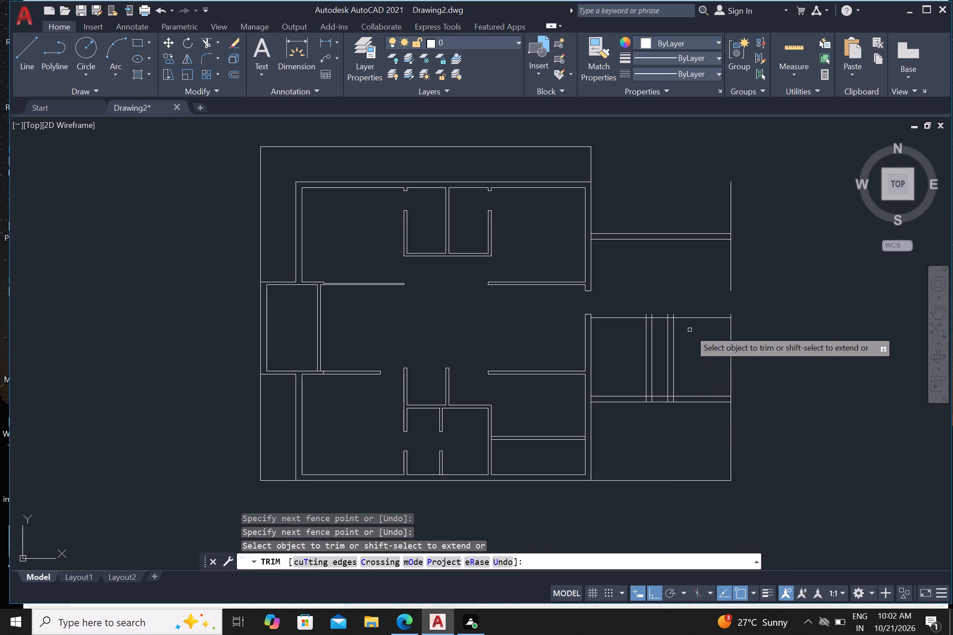
left_click(701, 308)
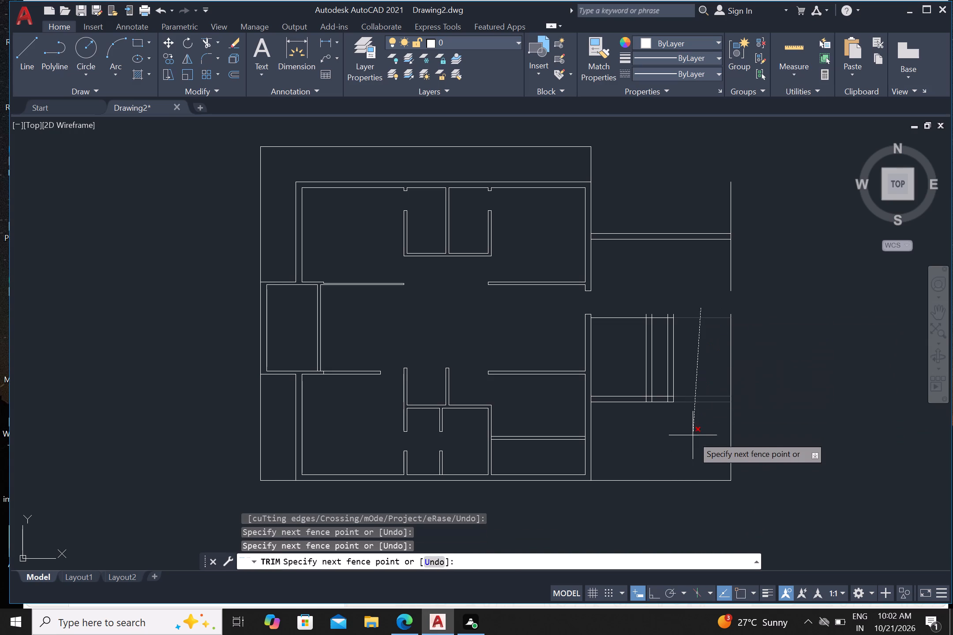
left_click_drag(694, 440, 696, 433)
key("Escape")
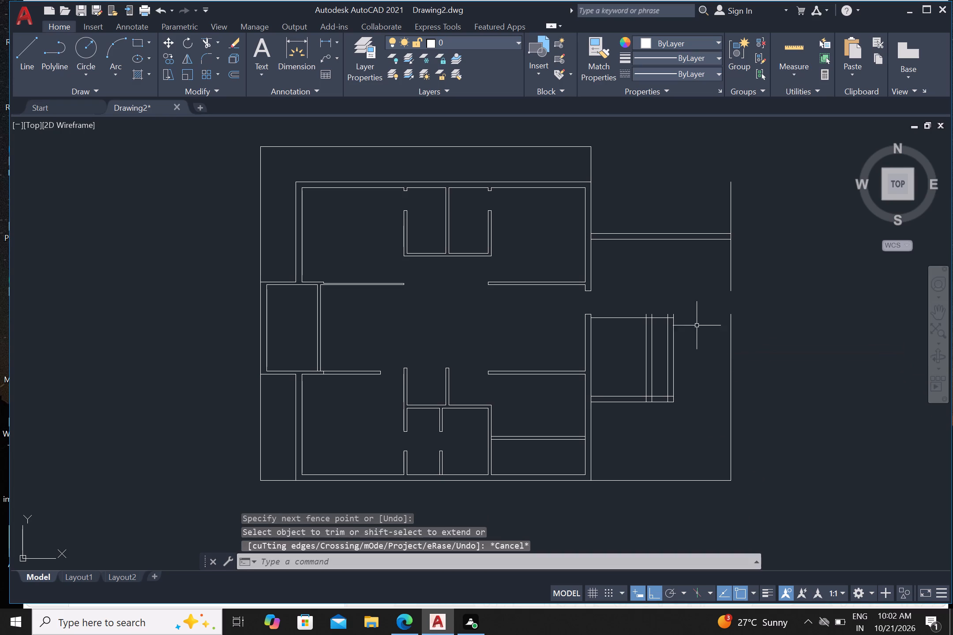
Draw a horizontal line from the rightmost new vertical's upper end to the right wall's outer corner at the opening.
key("l")
key("Return")
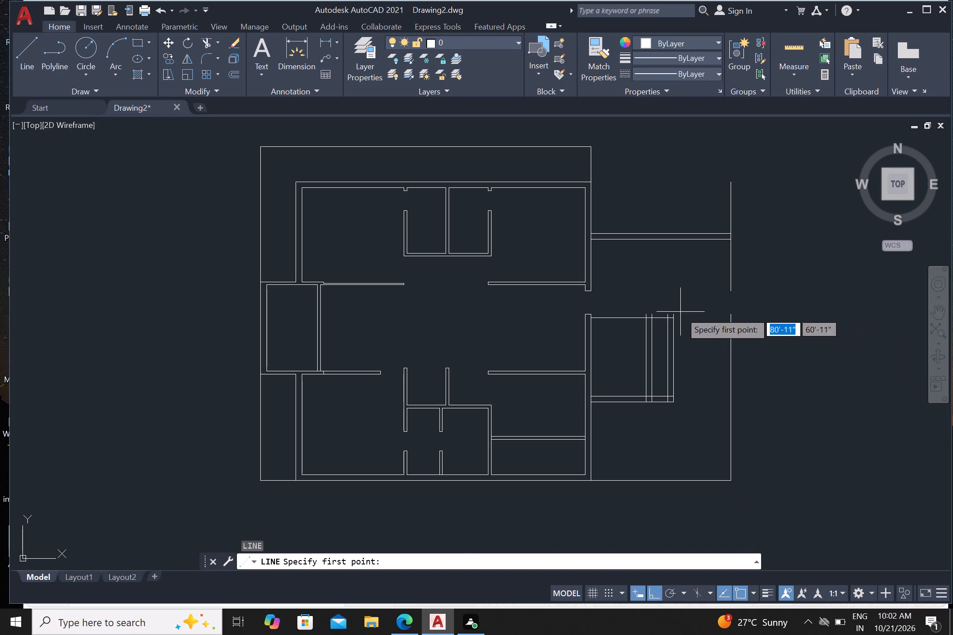
scroll(672, 310, "up", 3)
left_click_drag(678, 329, 672, 329)
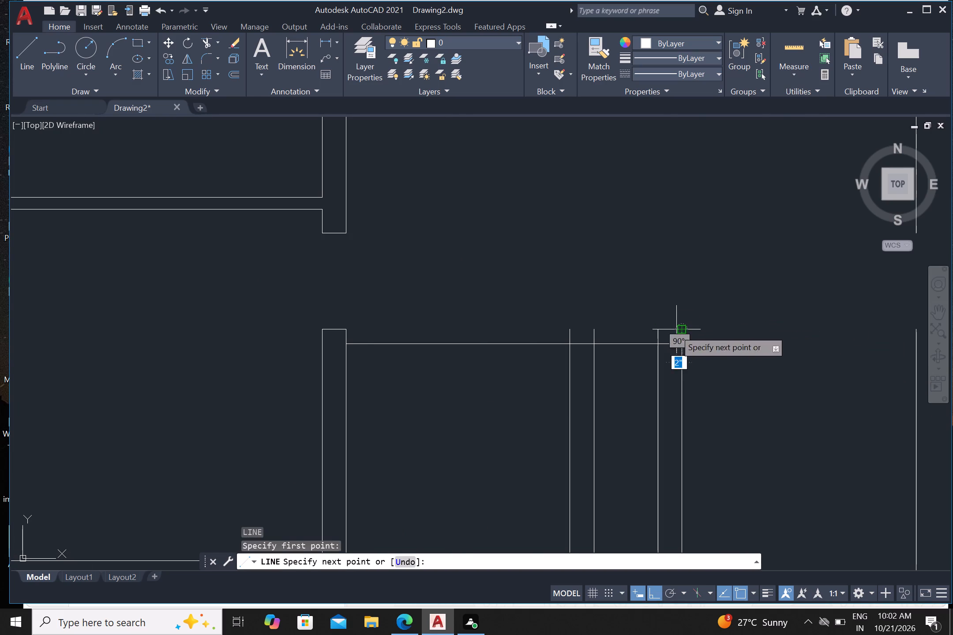
left_click(345, 326)
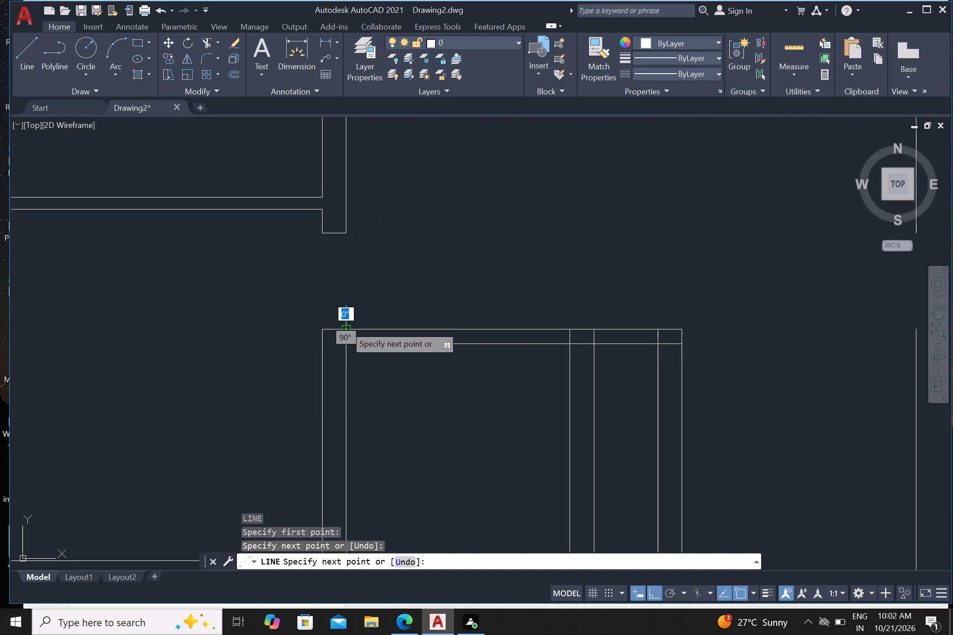
key("Escape")
scroll(345, 326, "down", 4)
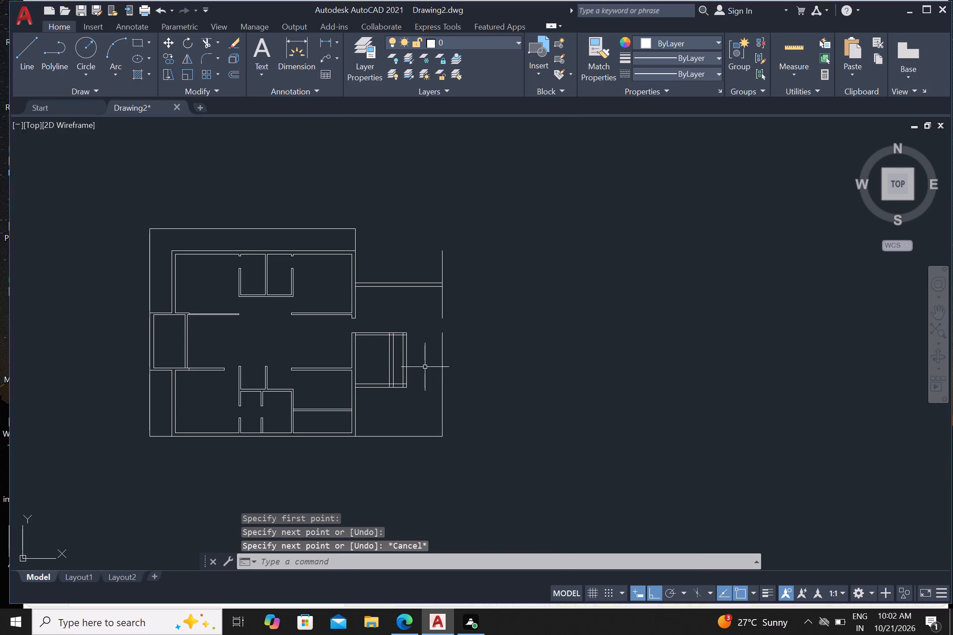
Trim the right wall's outer line between the two lower wall lines of the new walled space.
middle_click_drag(423, 366, 572, 348)
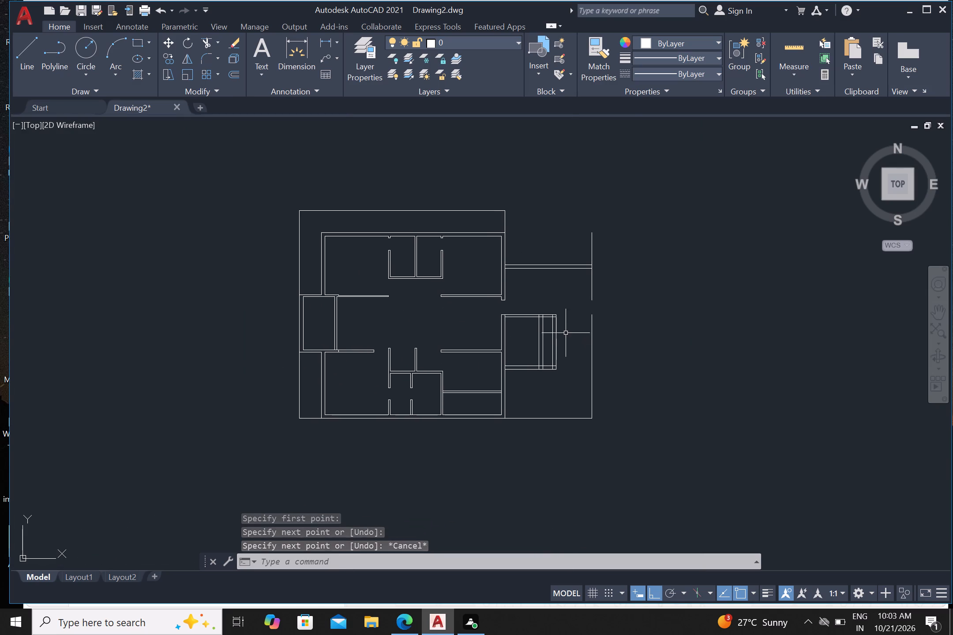
scroll(565, 332, "up", 2)
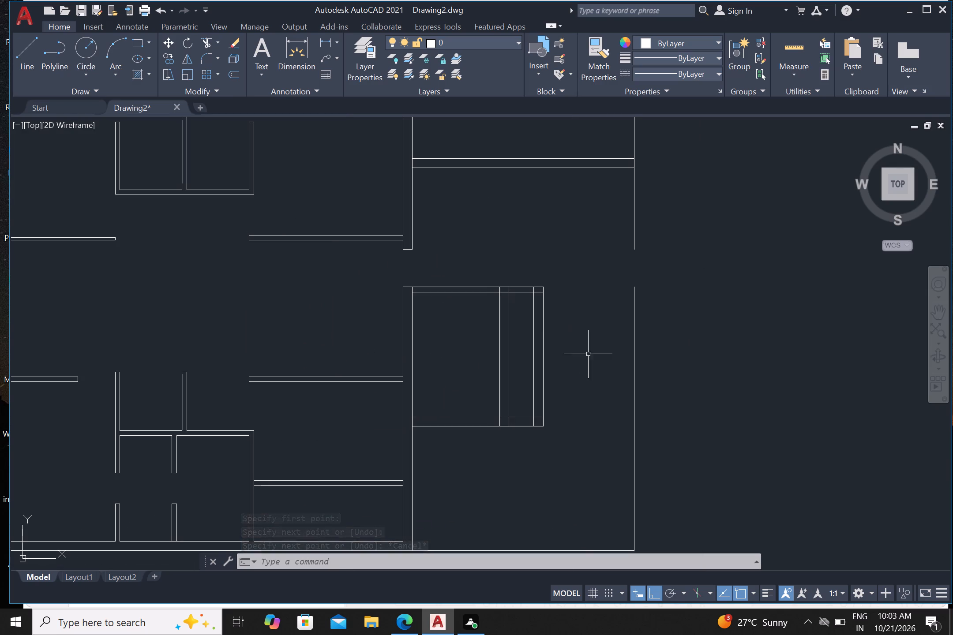
scroll(574, 391, "down", 2)
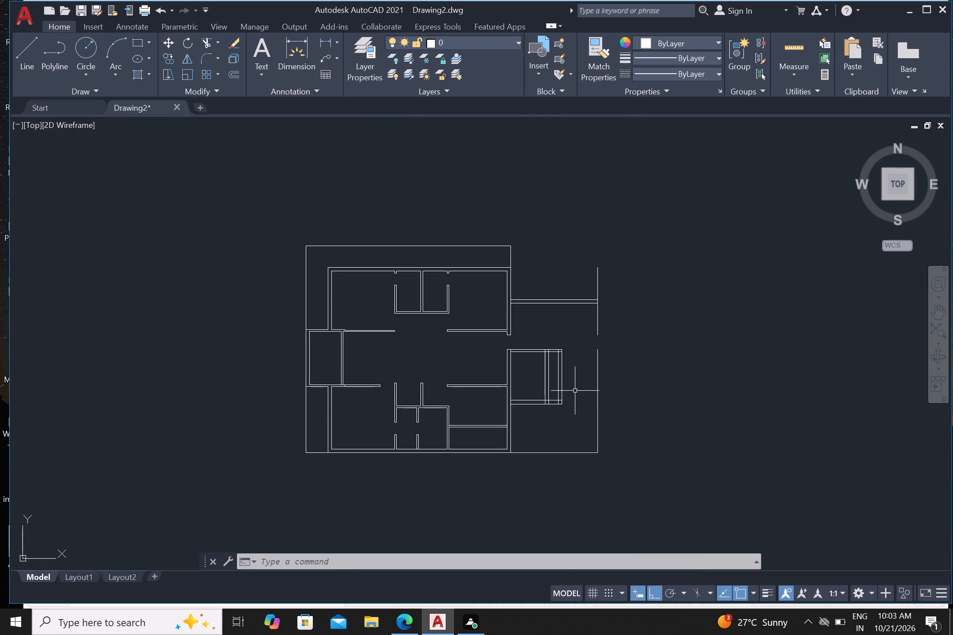
scroll(558, 419, "up", 2)
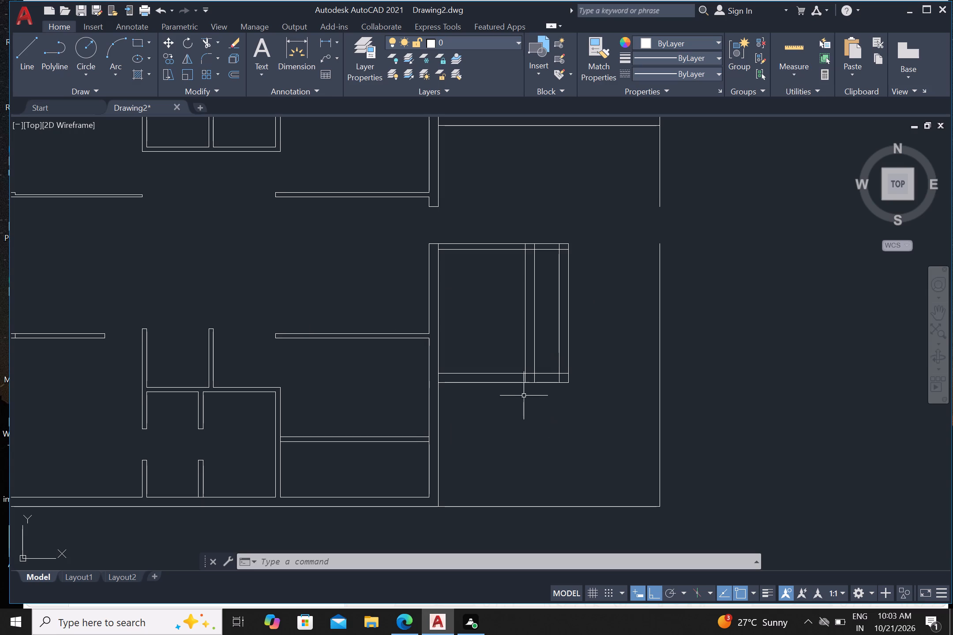
scroll(508, 385, "up", 2)
key("Escape")
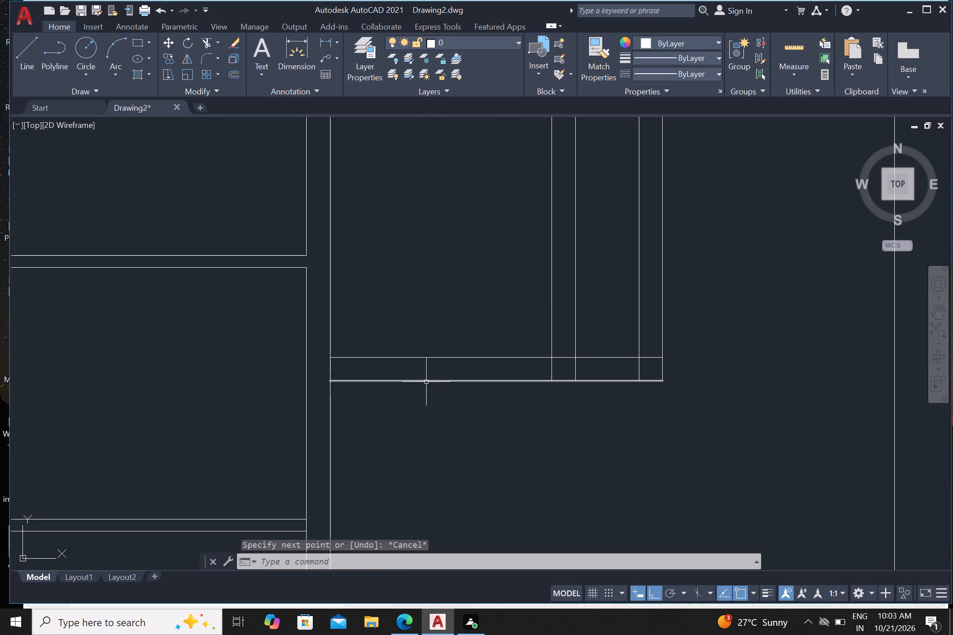
type("tr")
key("Return")
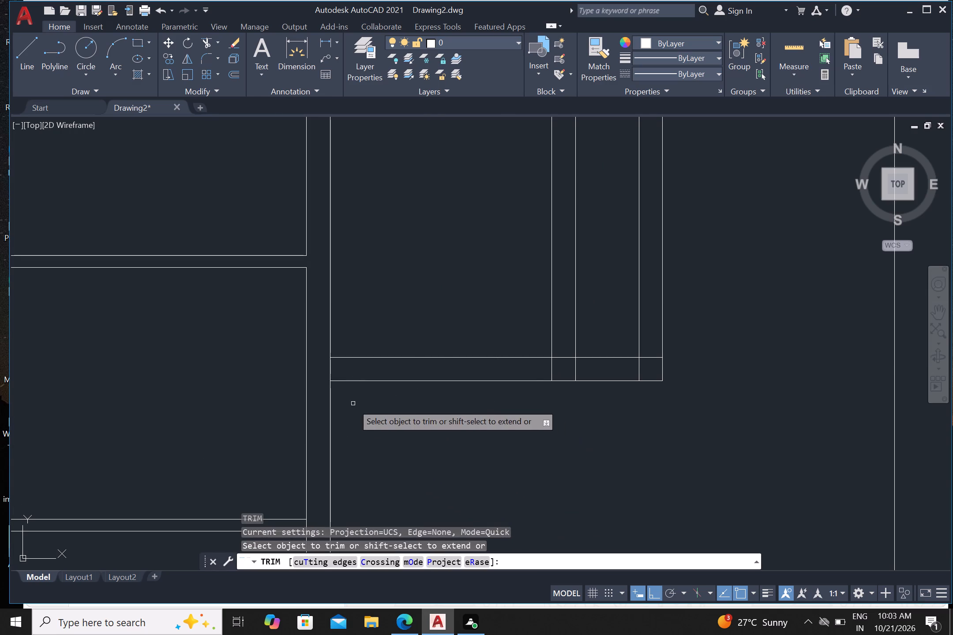
scroll(323, 375, "up", 1)
left_click(324, 375)
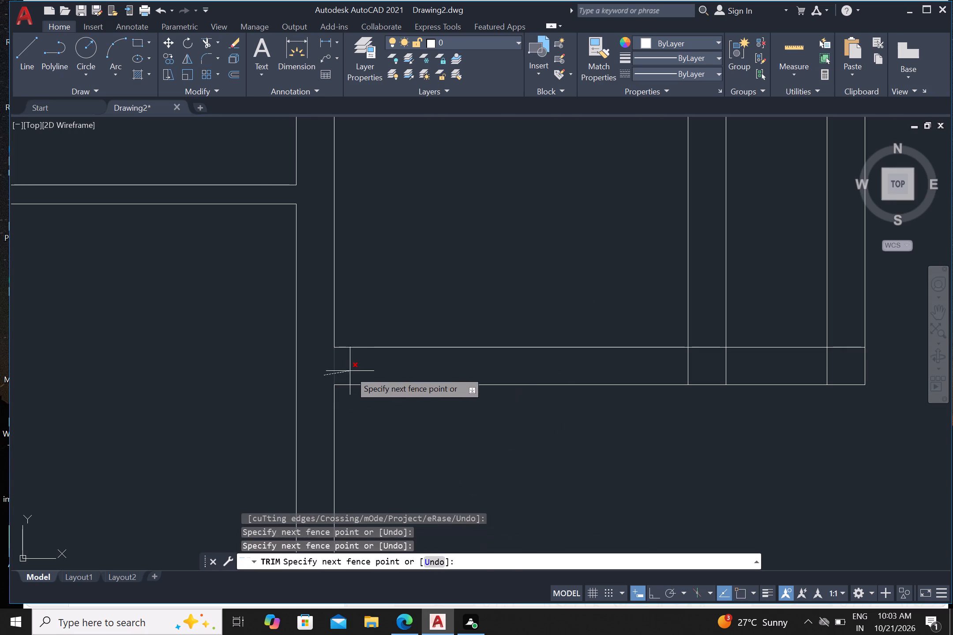
left_click(353, 371)
Trim the overlapping lines where the new partition and the end wall meet the lower horizontal wall.
scroll(673, 340, "down", 2)
middle_click_drag(634, 402, 512, 454)
scroll(562, 416, "up", 3)
left_click(525, 375)
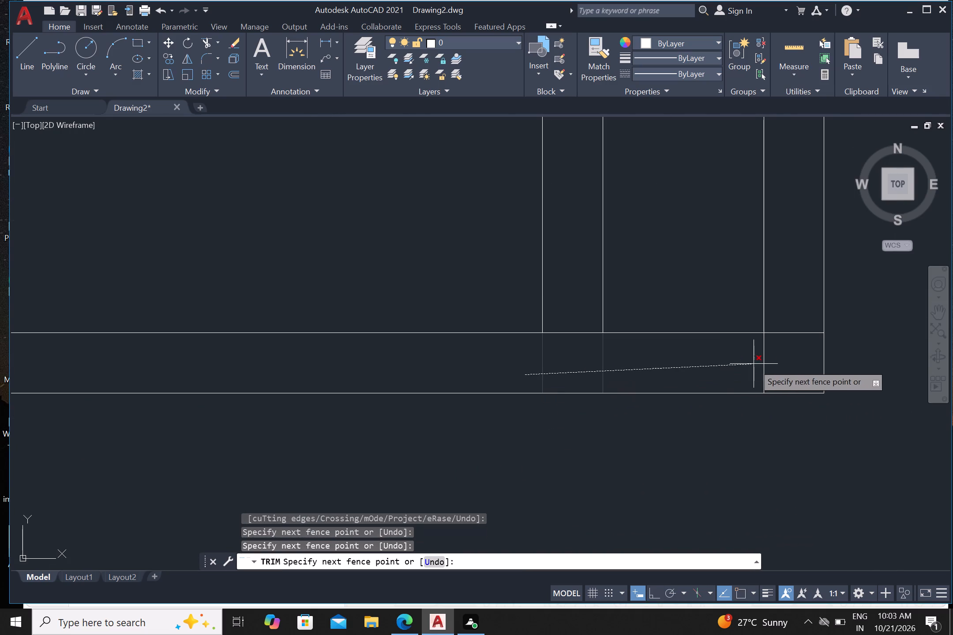
left_click(788, 362)
left_click(797, 351)
left_click(795, 319)
scroll(798, 319, "down", 3)
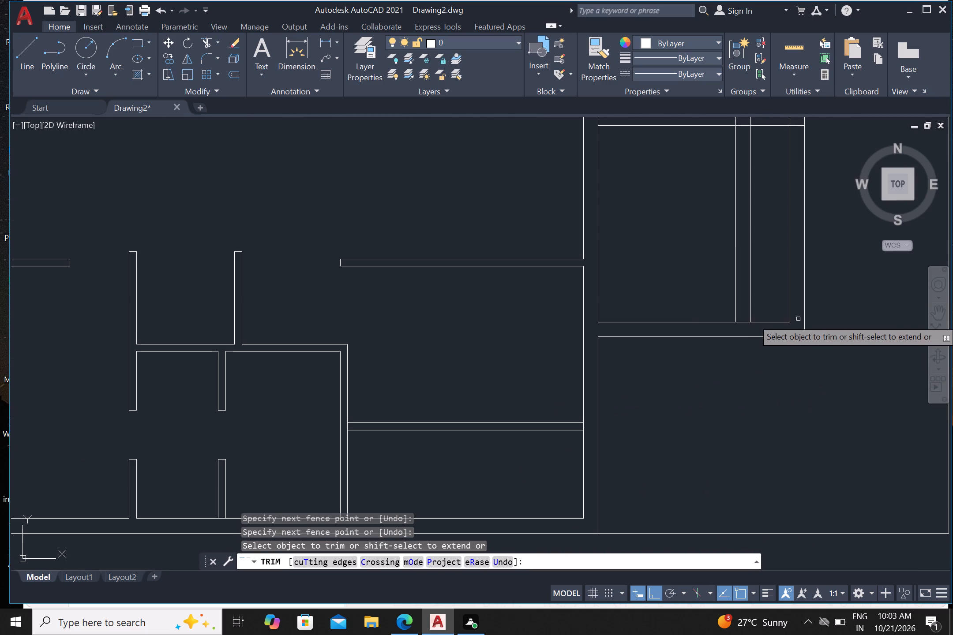
scroll(746, 334, "up", 3)
left_click(732, 304)
left_click(738, 268)
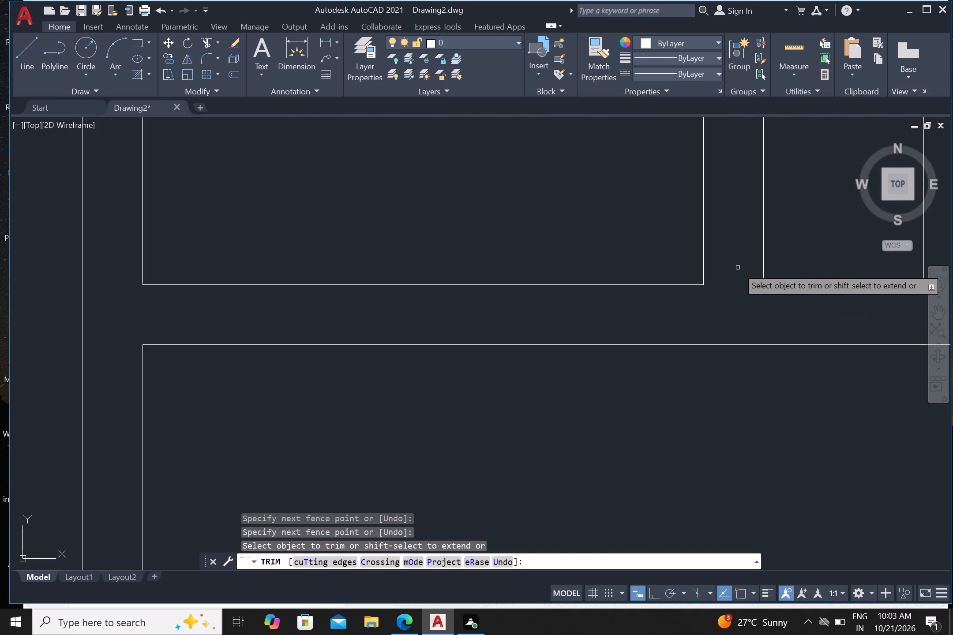
Trim the right wall's outer line between the two upper wall lines of the new walled space.
scroll(736, 273, "down", 5)
middle_click_drag(713, 326, 630, 474)
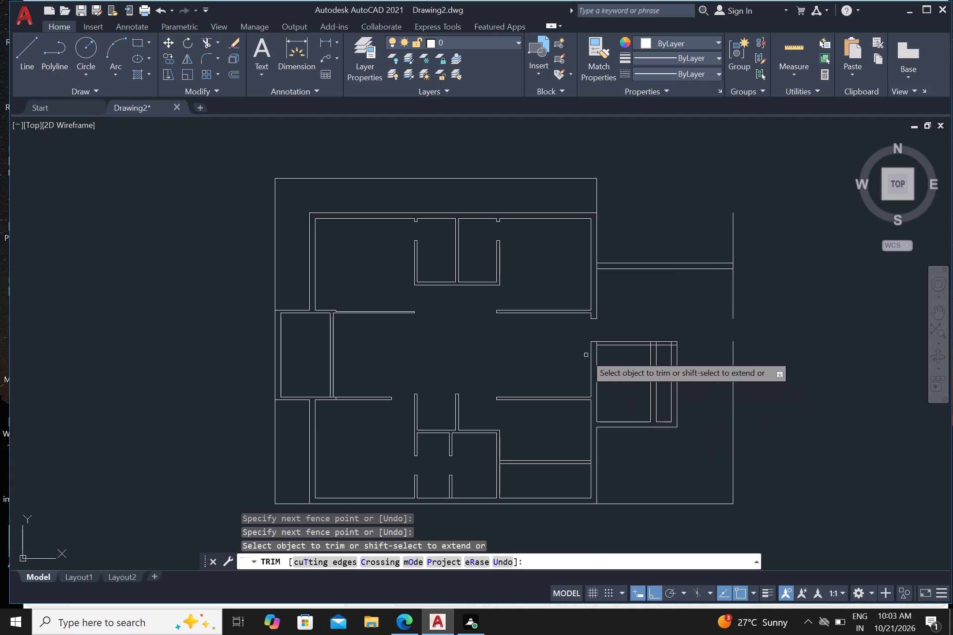
scroll(588, 334, "up", 3)
middle_click_drag(635, 394, 577, 351)
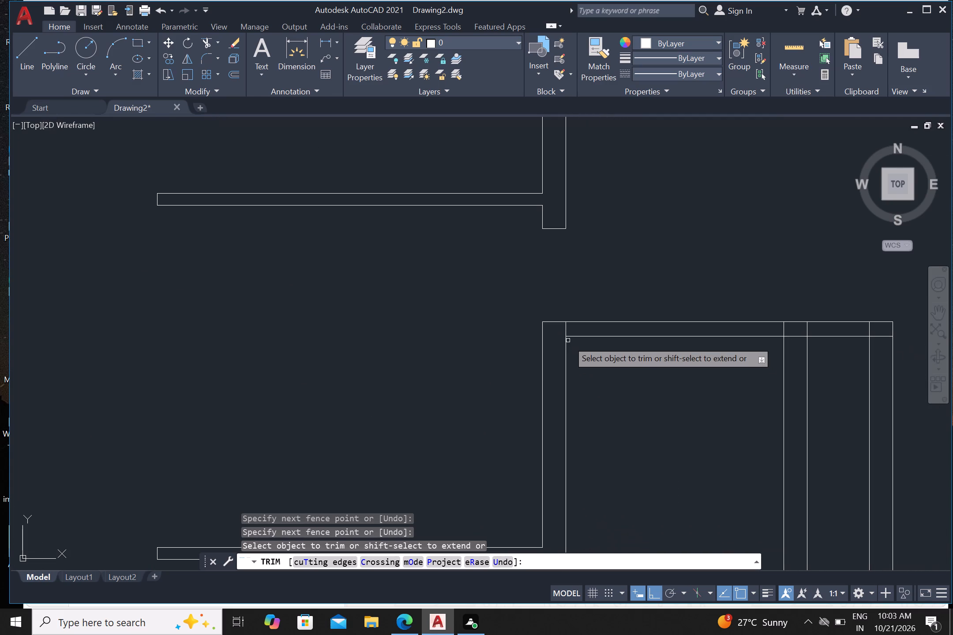
scroll(574, 340, "up", 2)
left_click(532, 318)
left_click(576, 319)
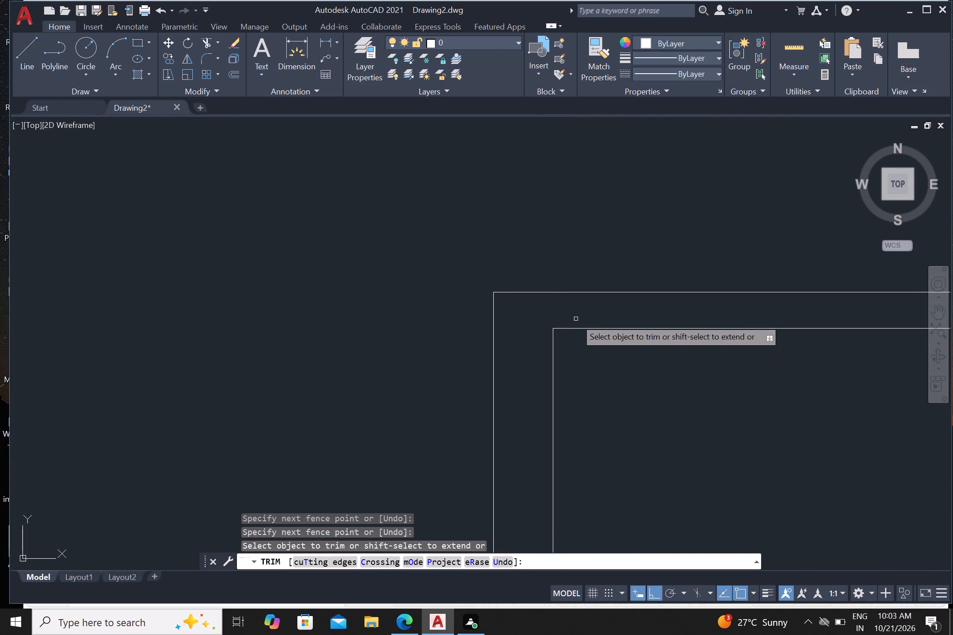
Trim the overlapping lines where the new partition and the end wall meet the upper horizontal wall.
scroll(571, 314, "down", 5)
scroll(660, 328, "up", 3)
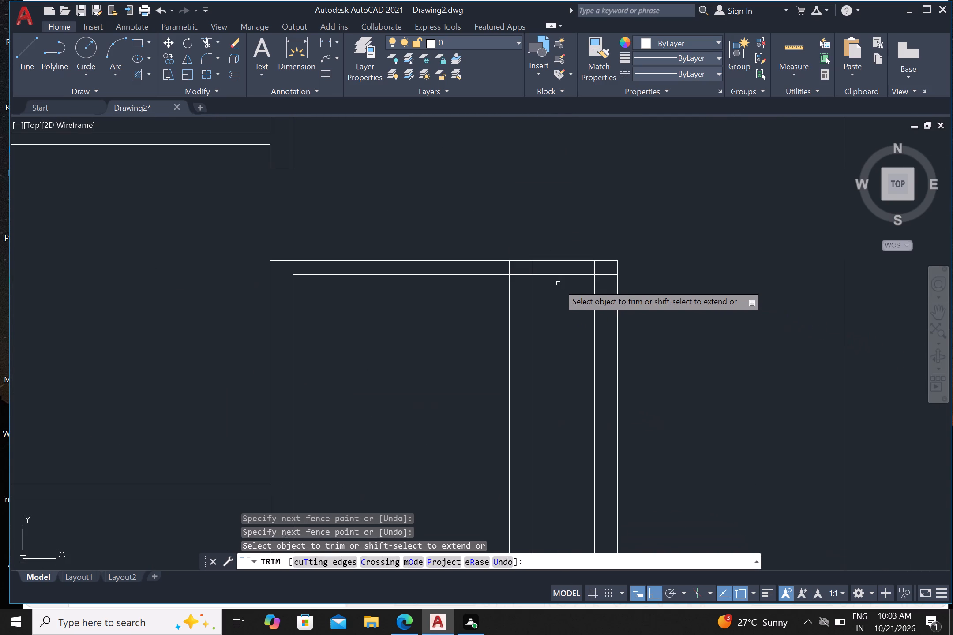
scroll(501, 268, "up", 2)
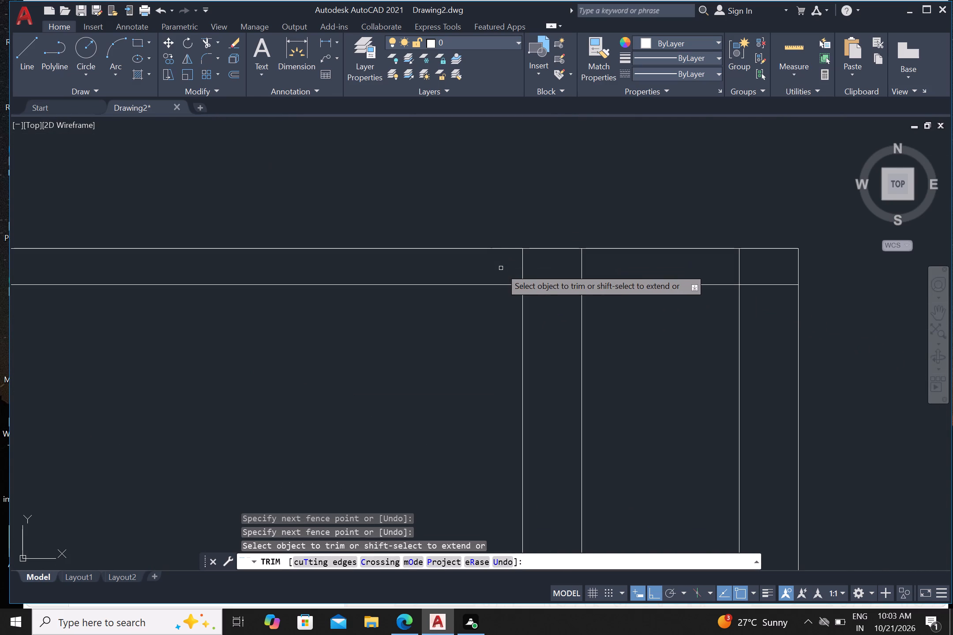
left_click(501, 268)
left_click(593, 268)
left_click(544, 269)
left_click(545, 294)
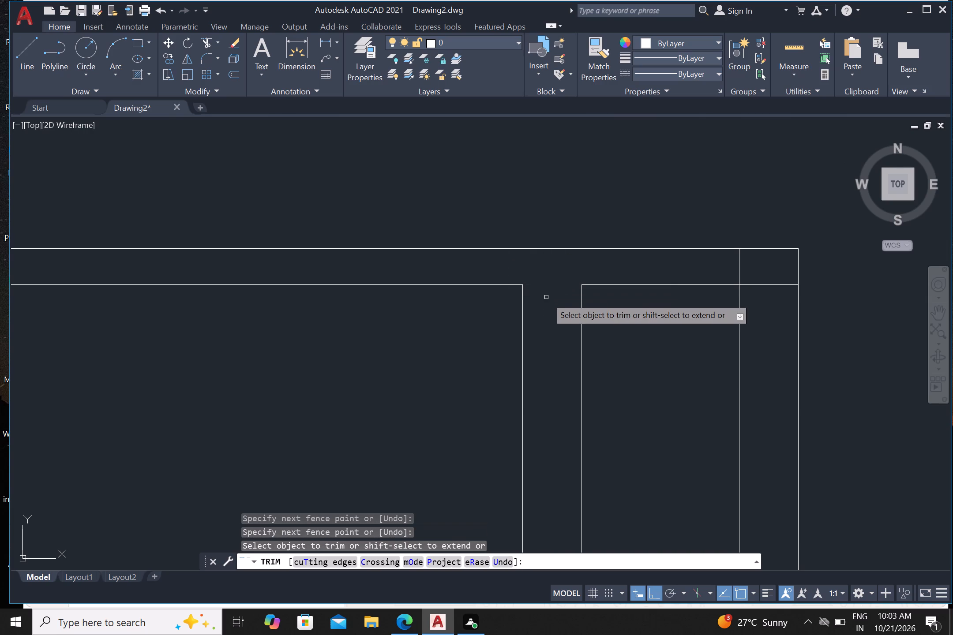
scroll(573, 277, "down", 2)
left_click(634, 276)
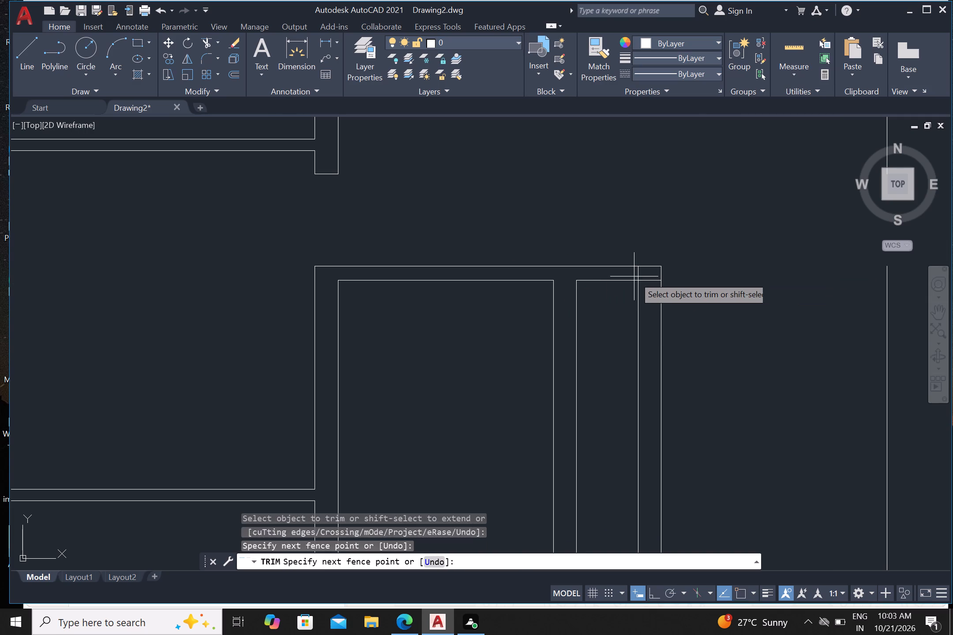
left_click(646, 276)
left_click(649, 272)
left_click(648, 292)
scroll(651, 284, "down", 2)
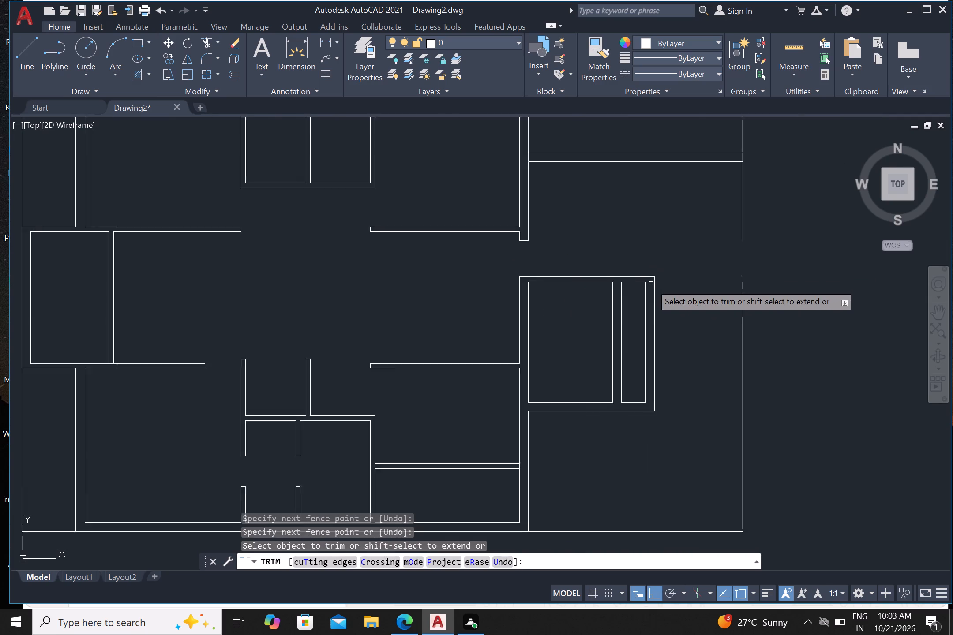
scroll(651, 284, "down", 1)
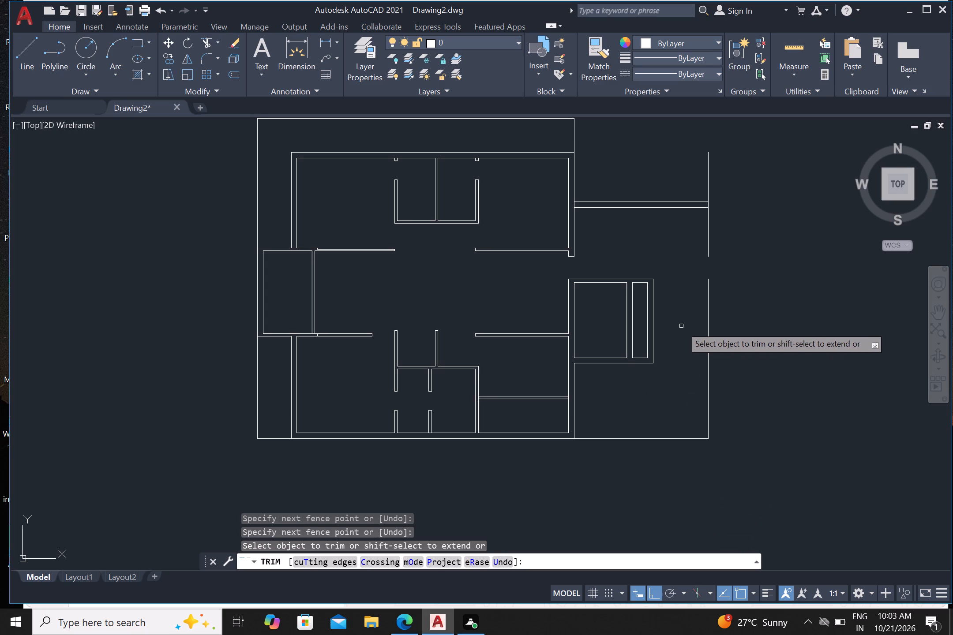
key("Escape")
Draw a horizontal line across the narrow space beside the new partition, between the midpoint of its partition side and the opposite wall.
key("l")
key("Return")
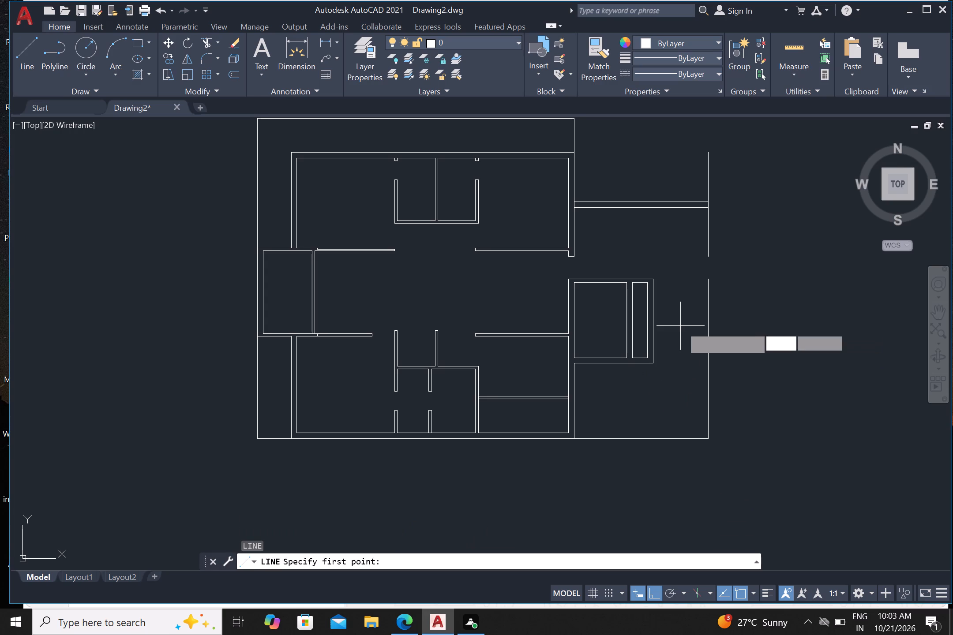
scroll(679, 326, "up", 2)
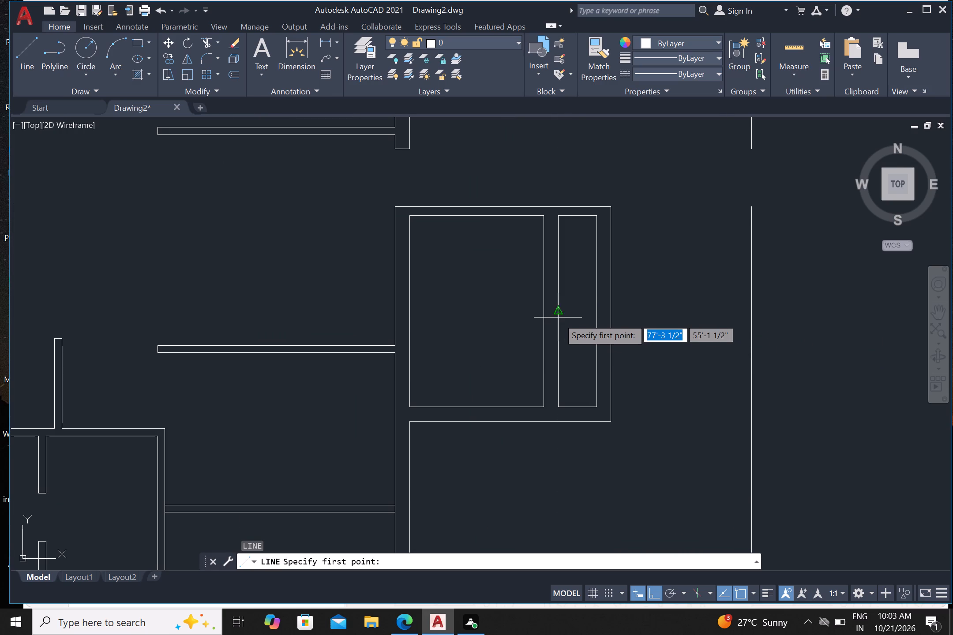
left_click(558, 309)
left_click(596, 309)
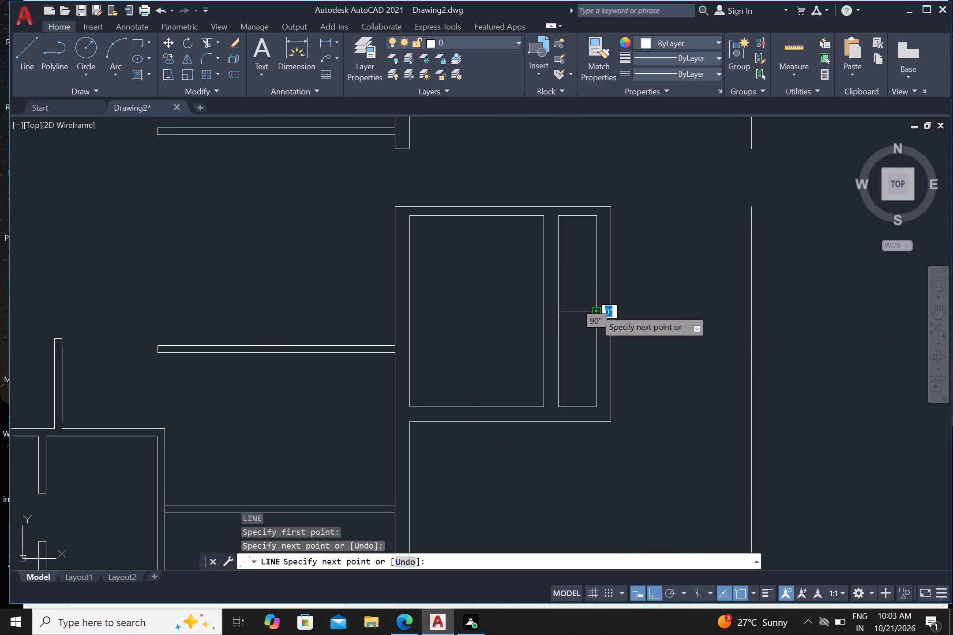
key("Return")
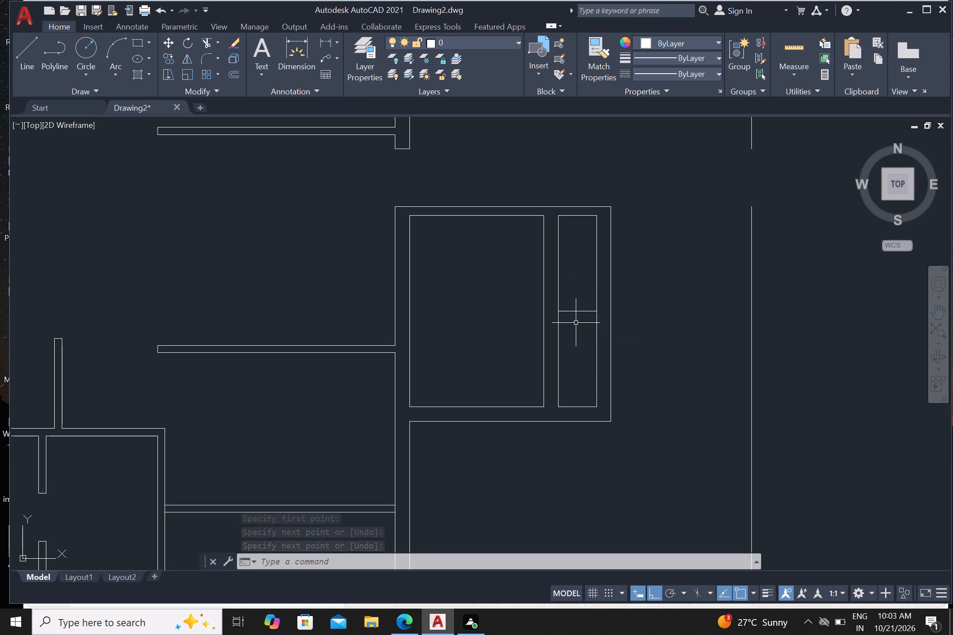
Offset the narrow space's horizontal midline 4.5" to both sides, below and above.
key("o")
key("Return")
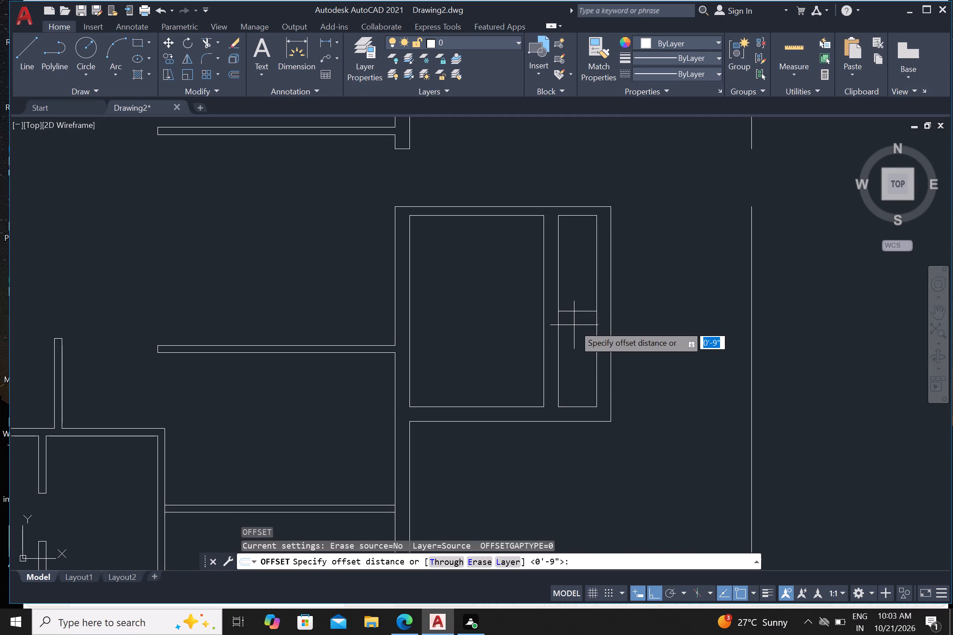
type("4.5")
key("shift+quotedbl")
key("Return")
left_click(574, 312)
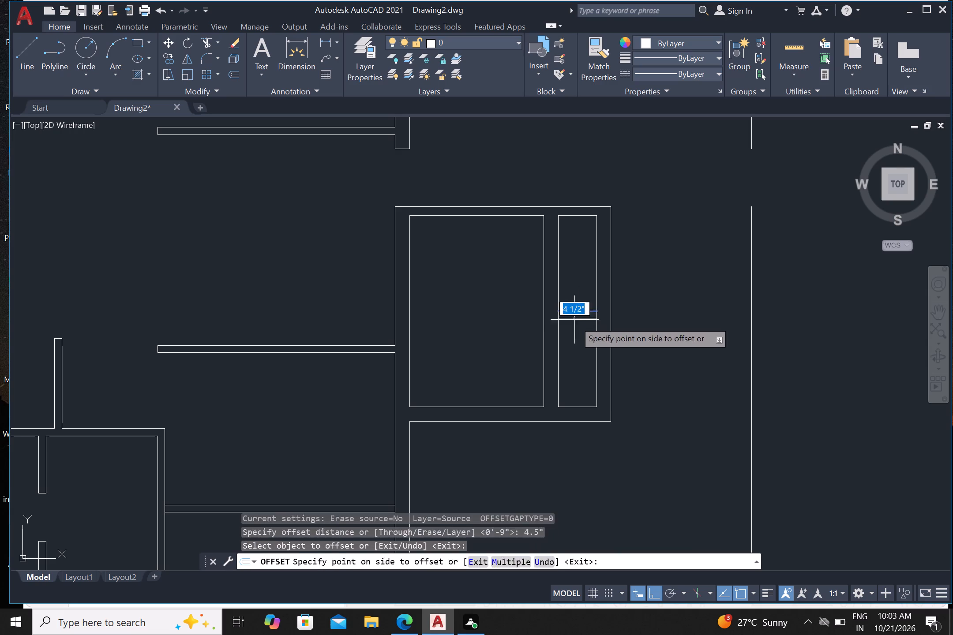
left_click(578, 335)
left_click_drag(577, 310, 577, 306)
left_click_drag(582, 290, 586, 290)
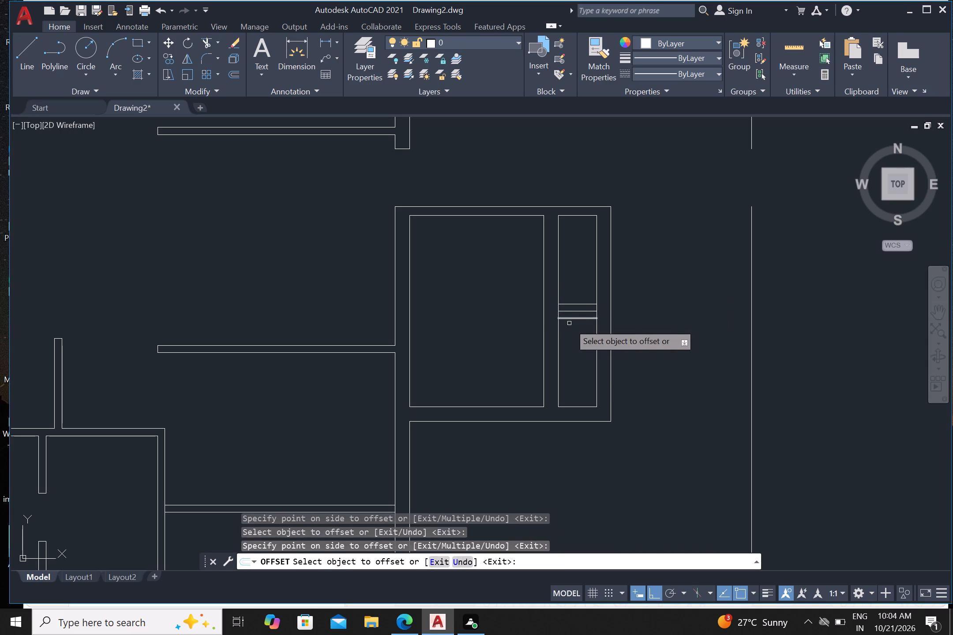
key("Escape")
Delete the original horizontal midline between the two offset lines.
left_click(577, 312)
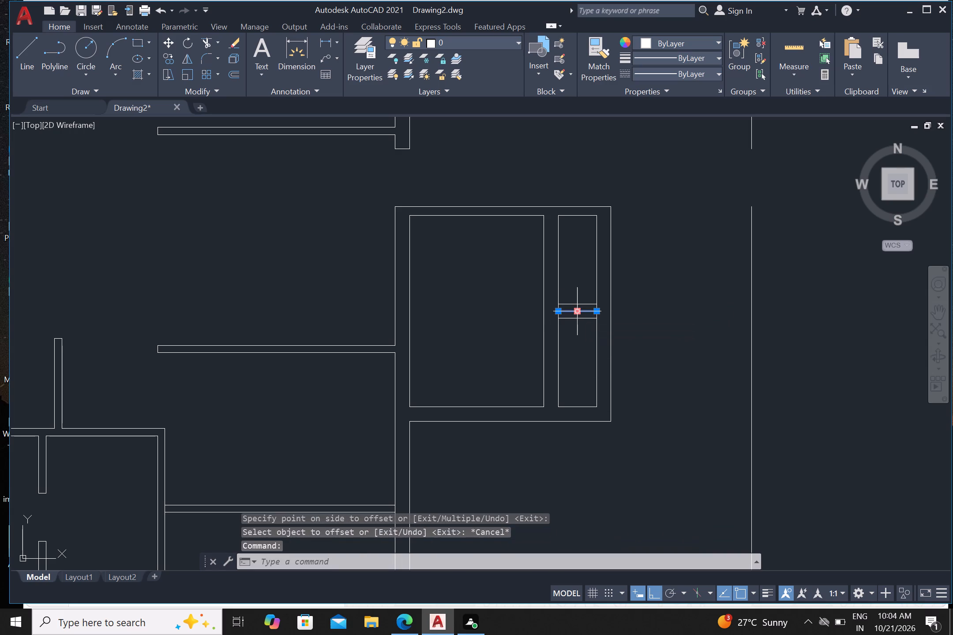
key("Delete")
key("Escape")
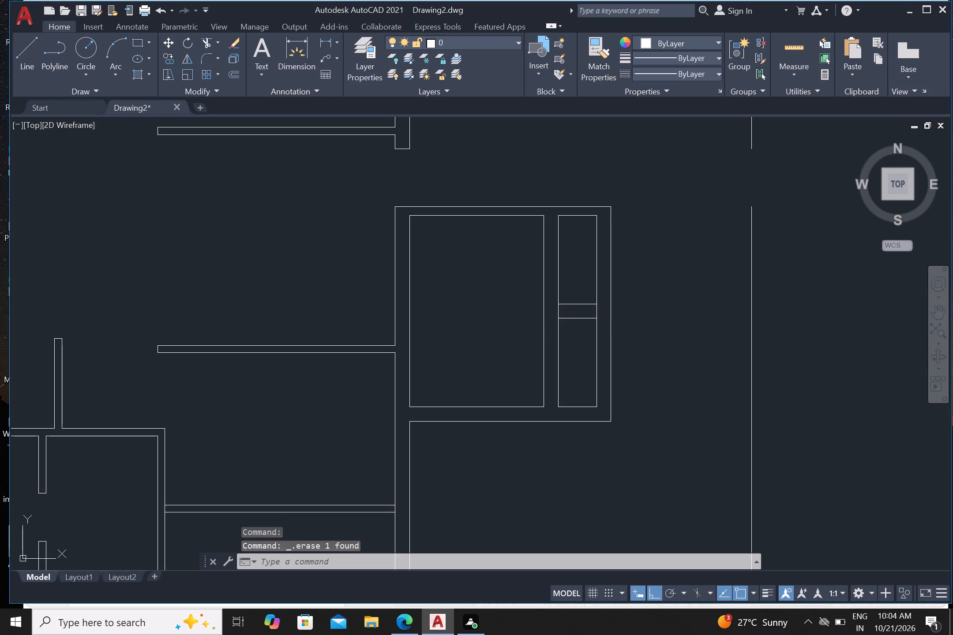
Trim the narrow space's two vertical side lines between the offset lines to open the dividing wall's junctions.
type("tr")
key("Return")
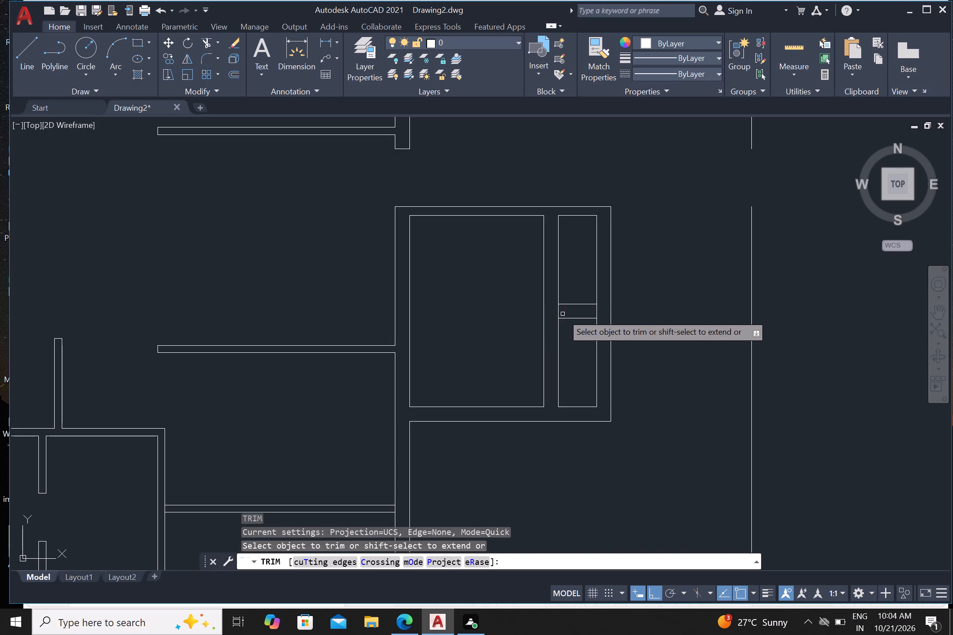
left_click(558, 314)
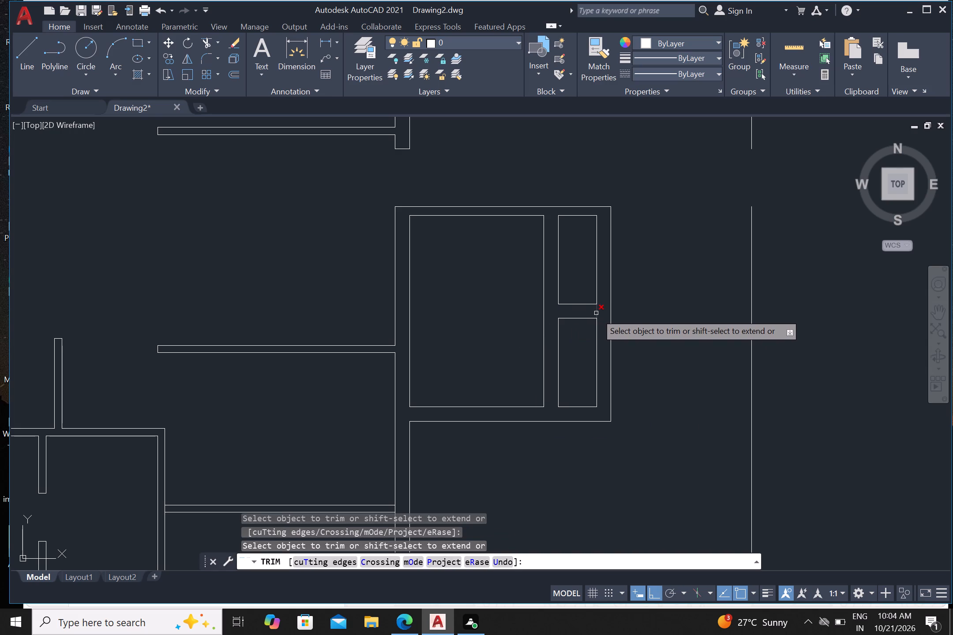
left_click(596, 313)
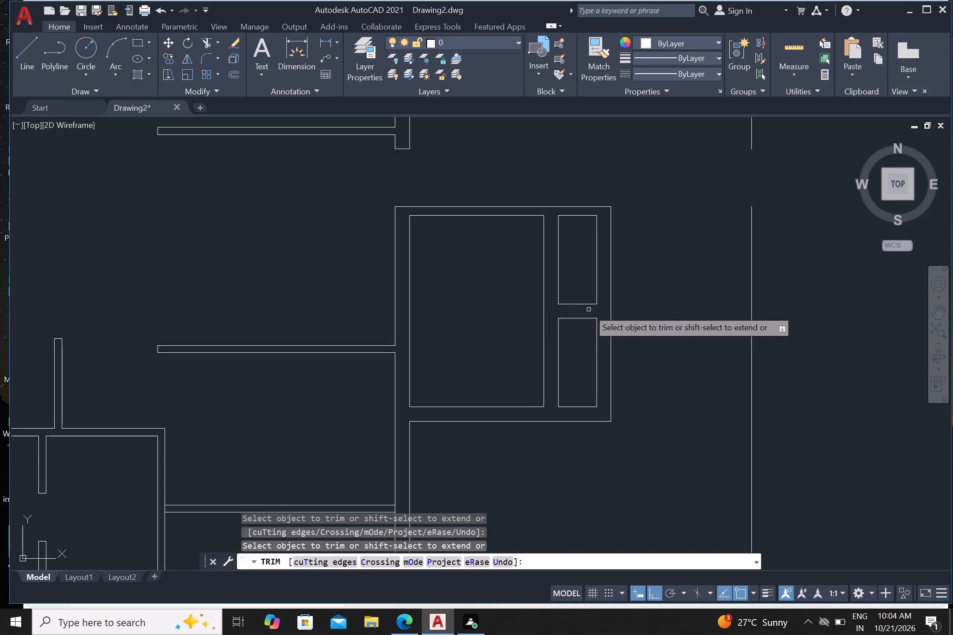
scroll(589, 310, "down", 2)
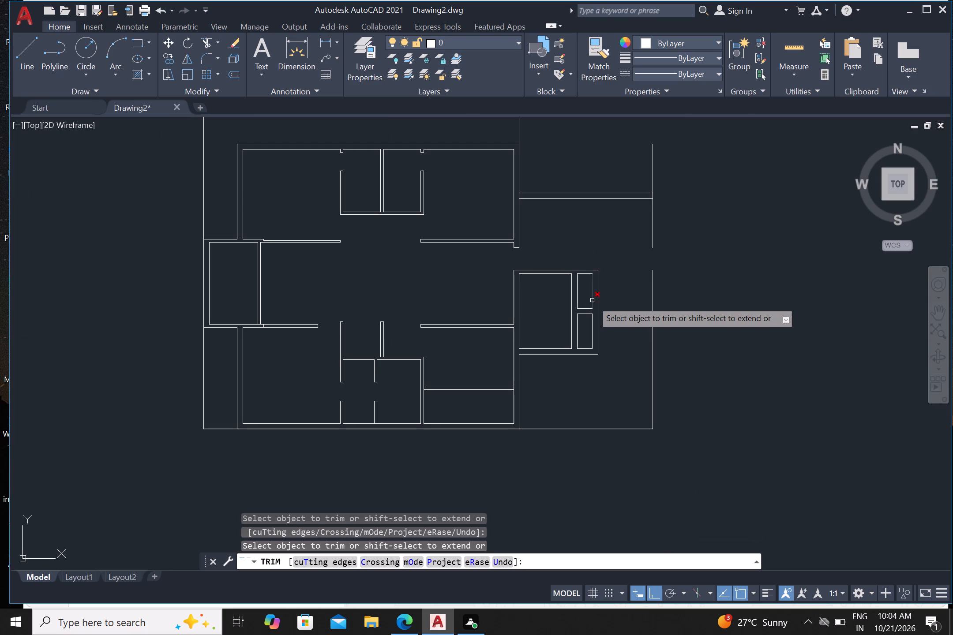
scroll(609, 291, "up", 2)
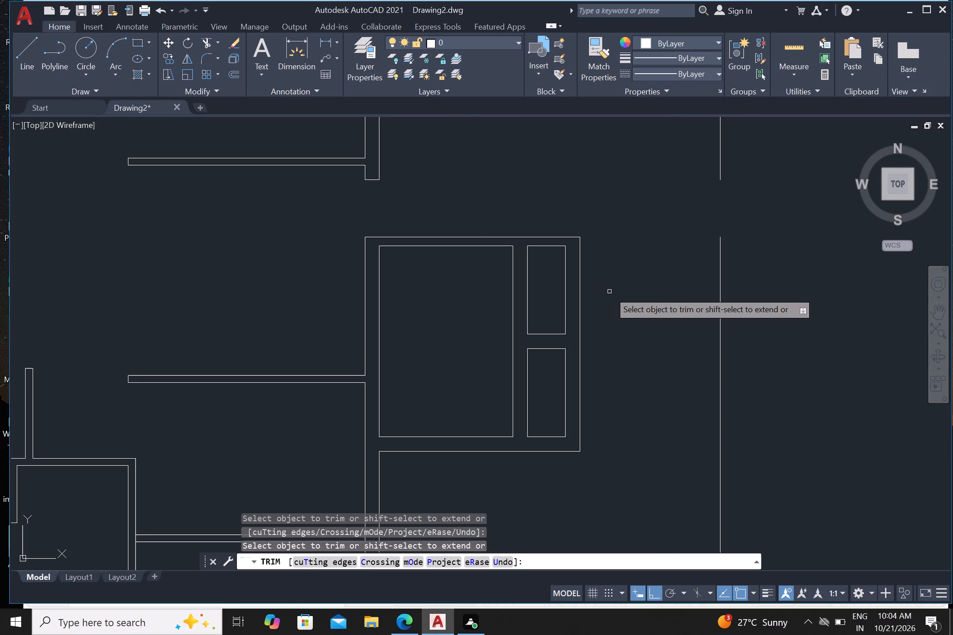
key("Escape")
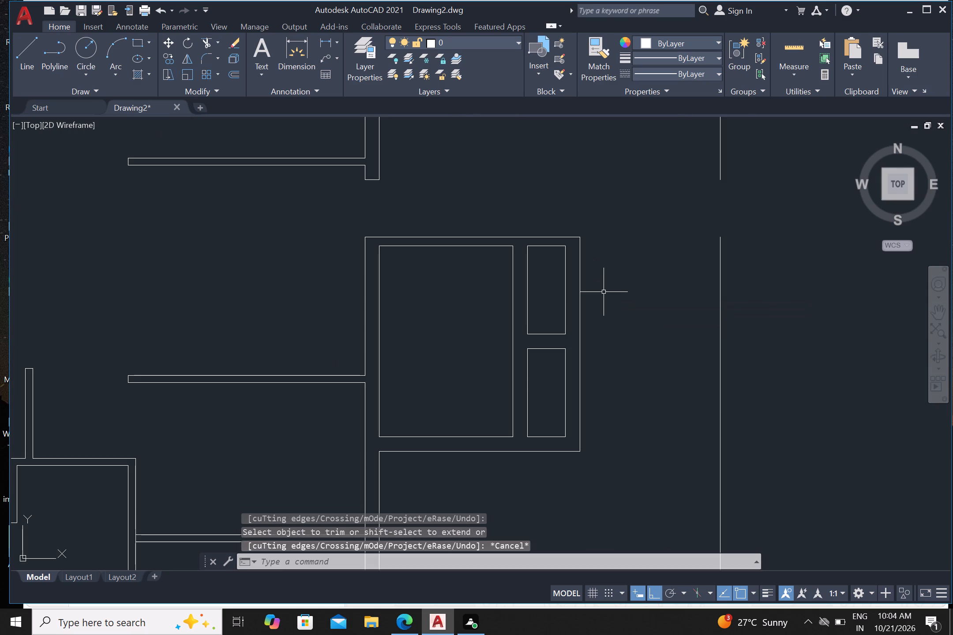
Draw a short horizontal line outward across the outer wall from the midpoint of each small room's right side.
key("l")
key("Return")
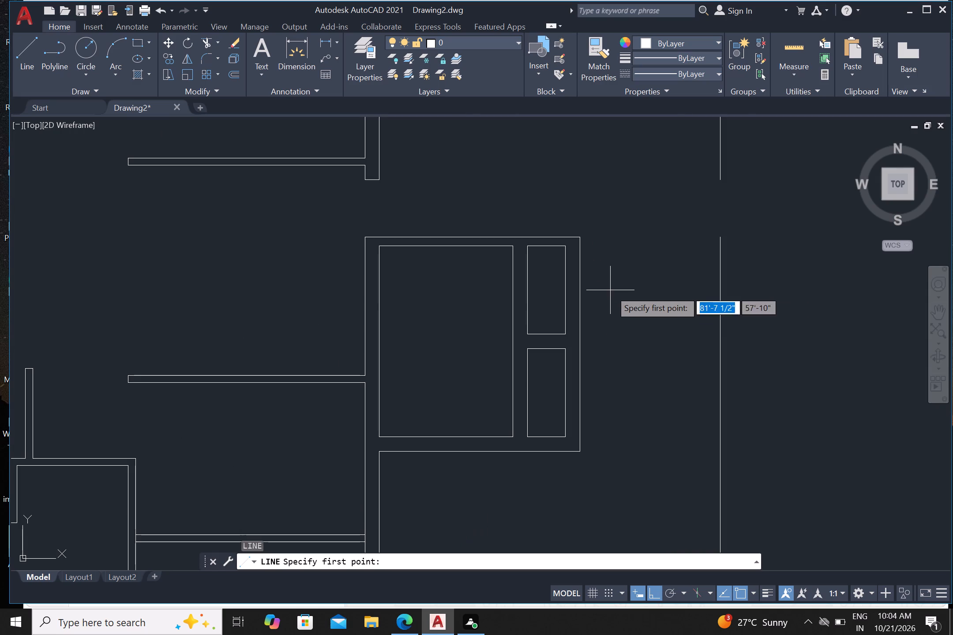
left_click(567, 291)
left_click(622, 285)
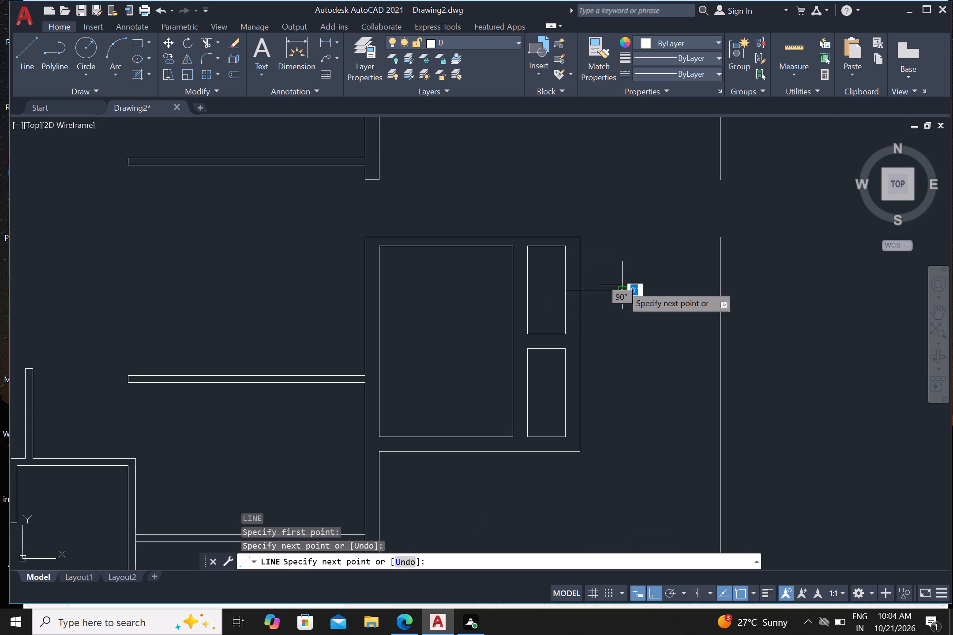
key("Return")
key("Return")
left_click(567, 394)
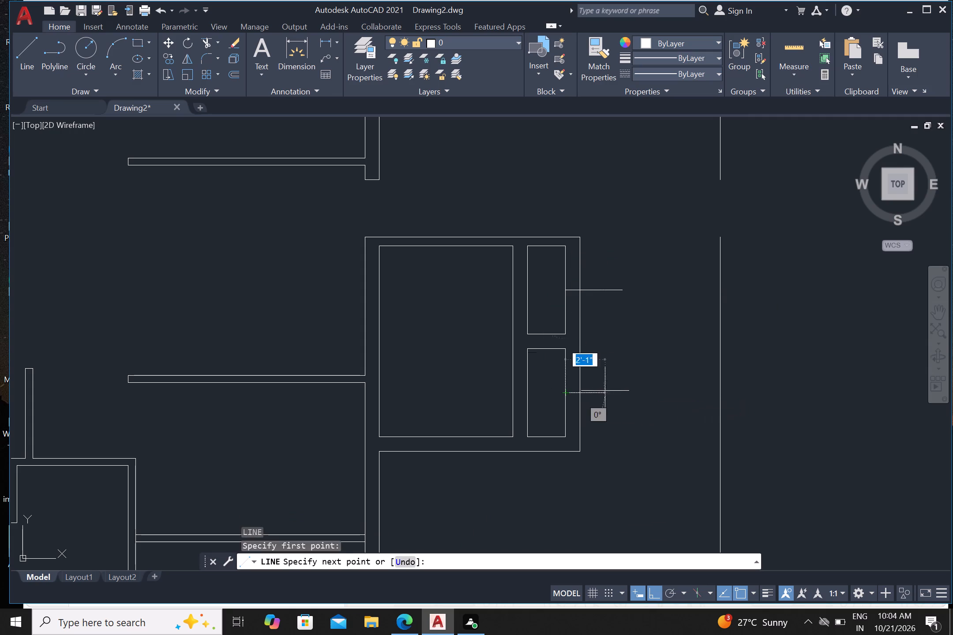
left_click(641, 391)
key("Return")
Offset both short horizontal lines 1' above and 1' below to mark the two small rooms' openings.
key("o")
key("Return")
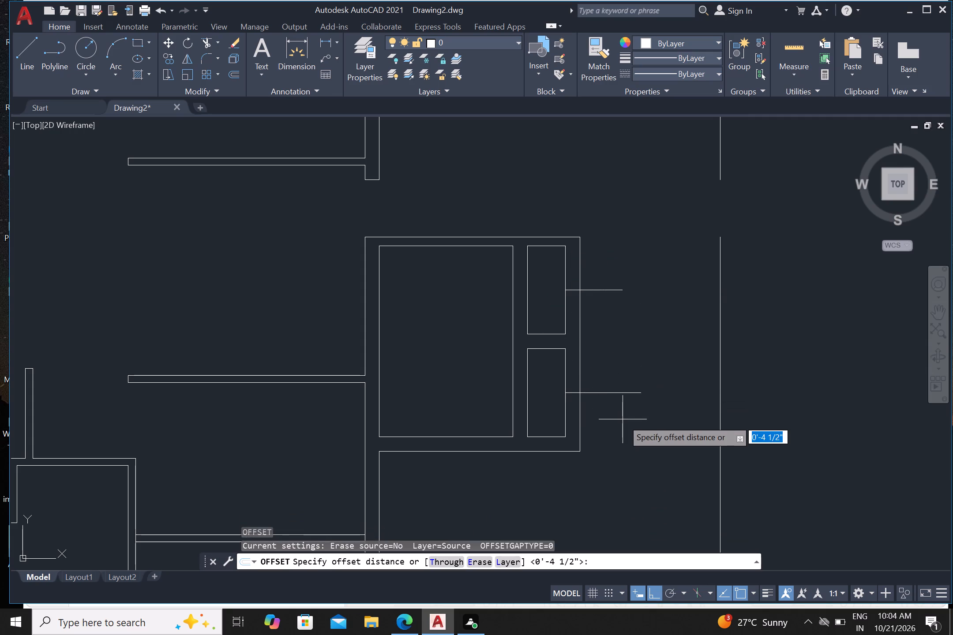
type("1'")
key("Return")
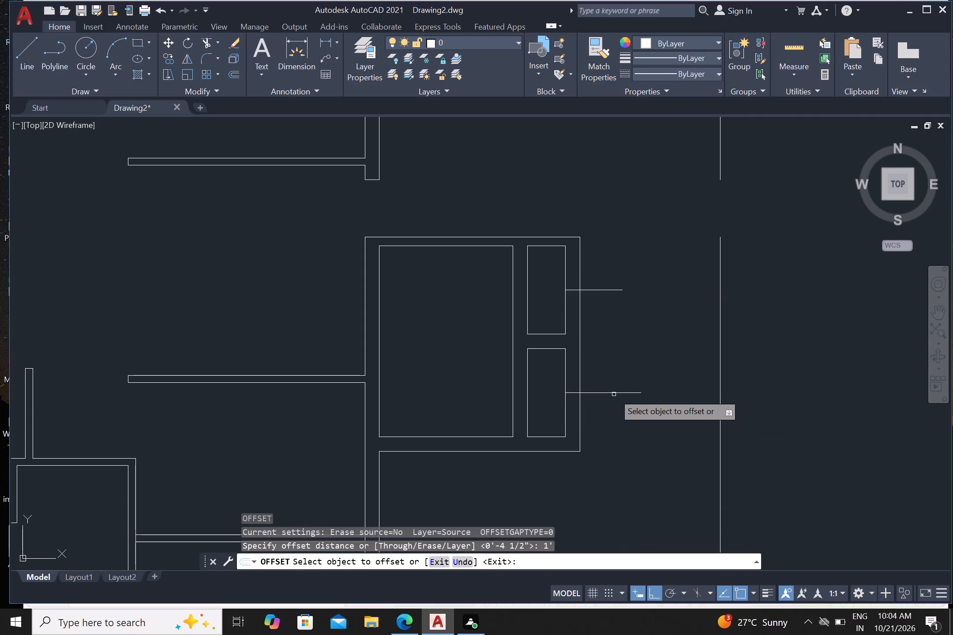
left_click(614, 392)
left_click(616, 371)
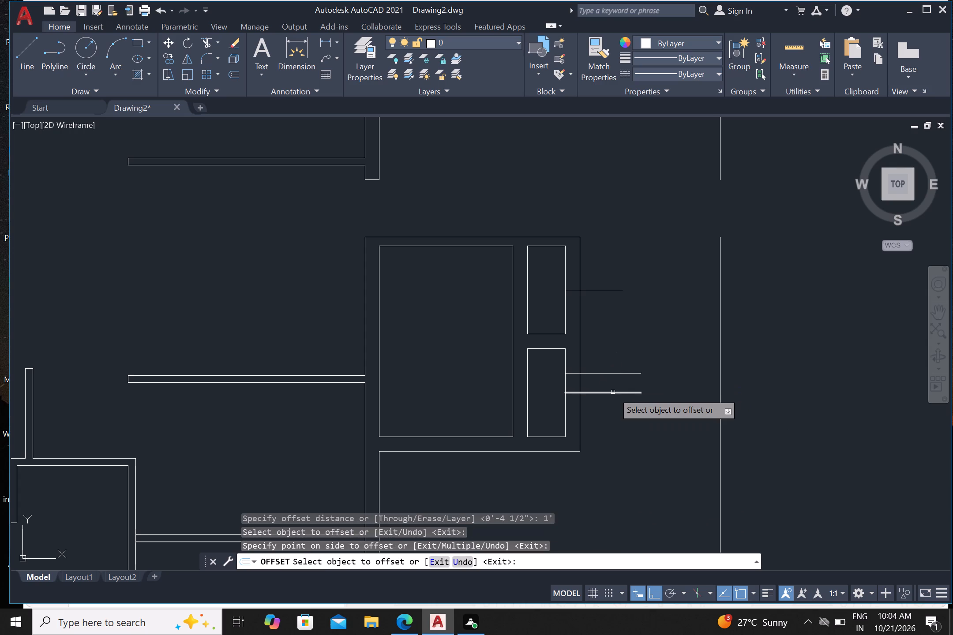
left_click(613, 393)
left_click(616, 426)
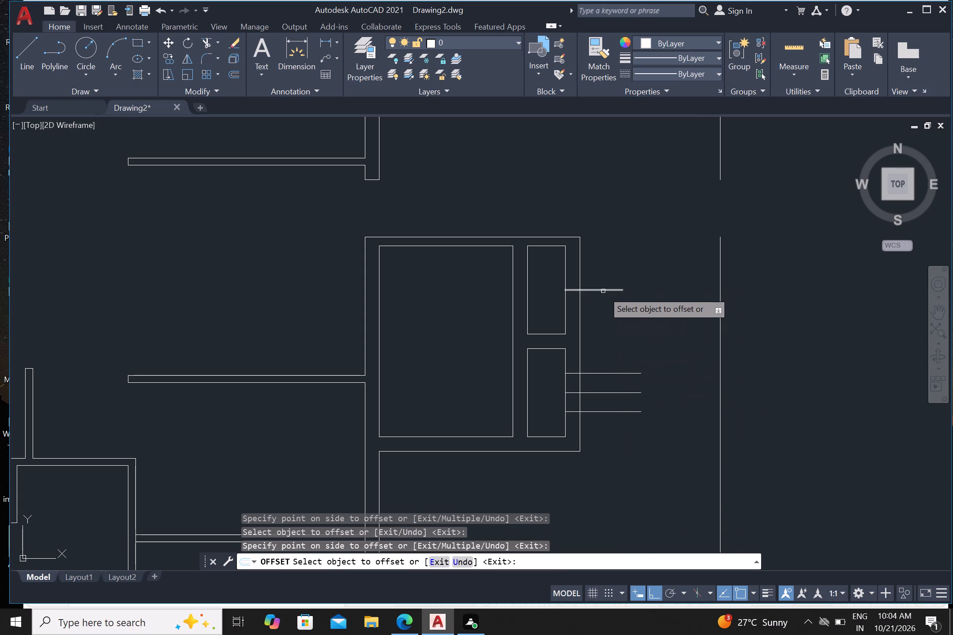
left_click(604, 286)
left_click_drag(608, 291, 609, 281)
left_click(624, 257)
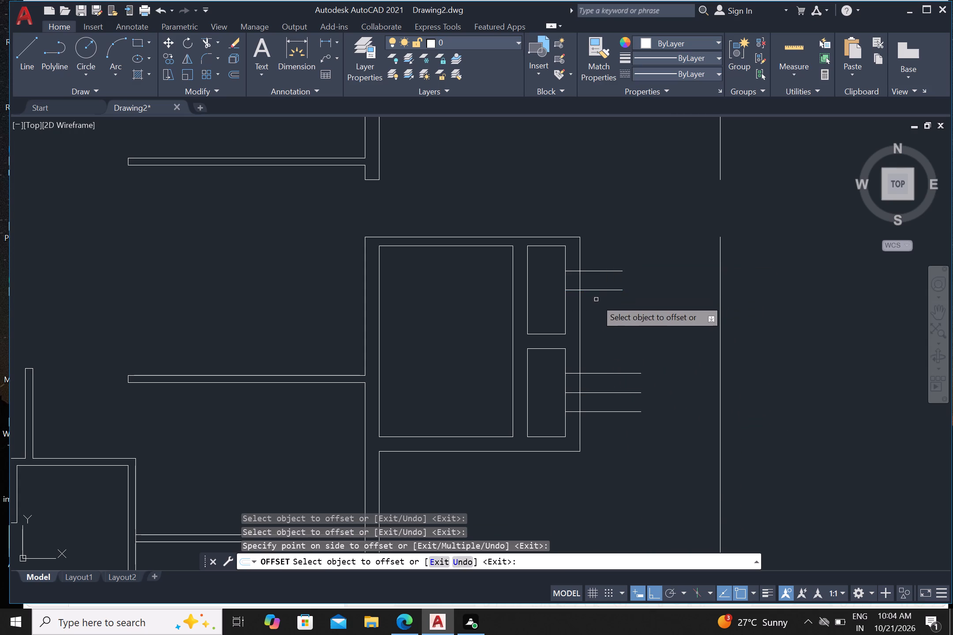
left_click_drag(602, 290, 603, 299)
left_click_drag(598, 317, 603, 321)
key("Return")
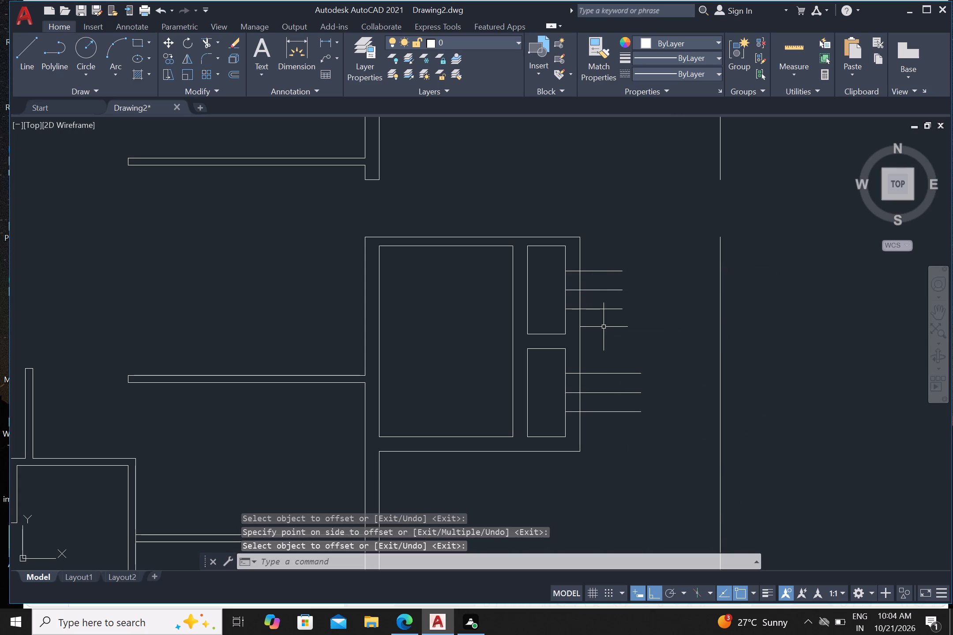
Trim both wall lines between the upper small room's offset lines and remove the line ends projecting outside, leaving a capped opening.
key("t")
key("r")
key("Return")
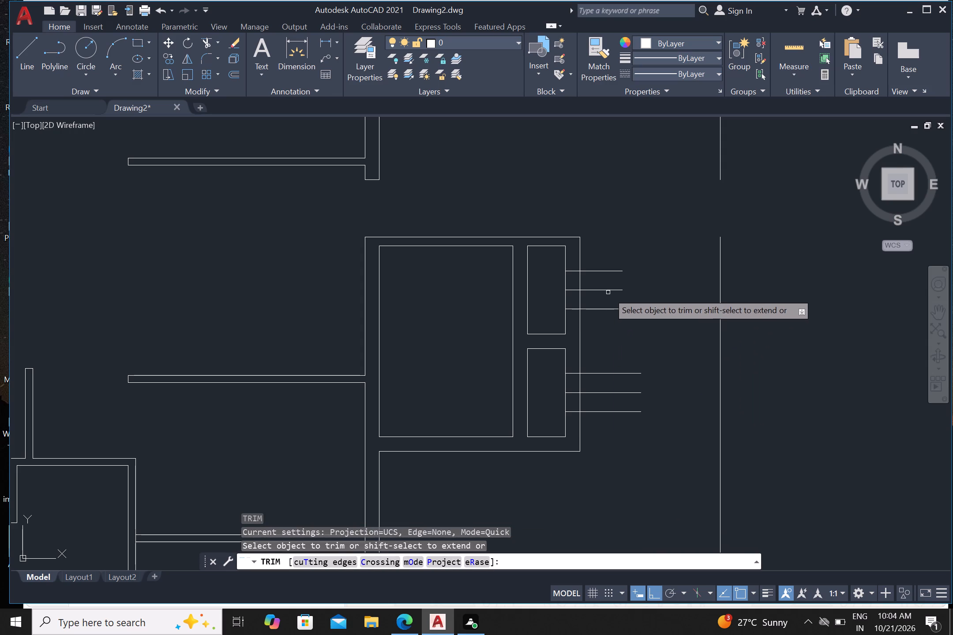
left_click(547, 307)
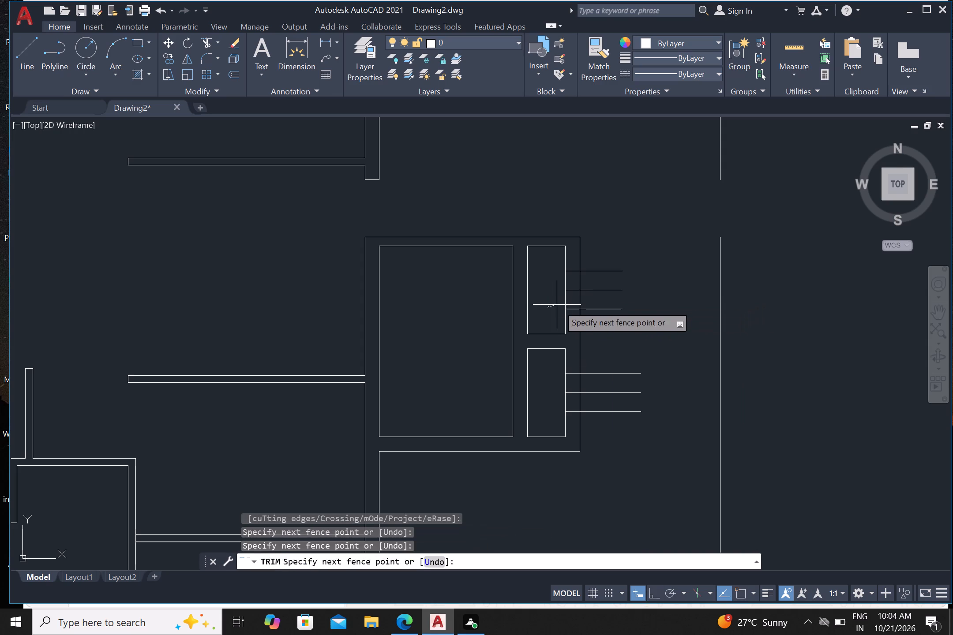
left_click(604, 304)
left_click_drag(553, 284, 559, 281)
left_click(606, 273)
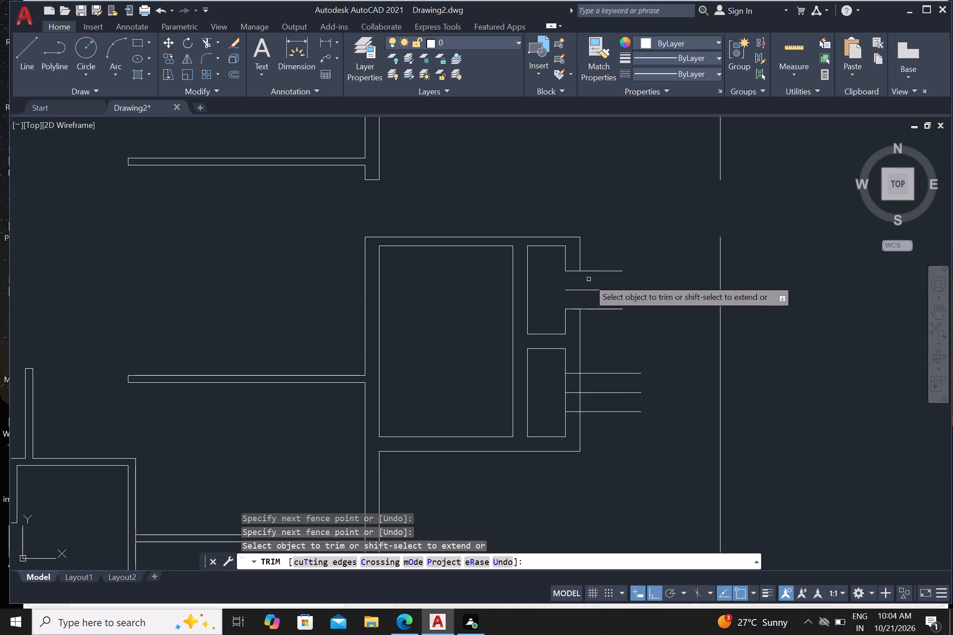
left_click(606, 249)
left_click(609, 347)
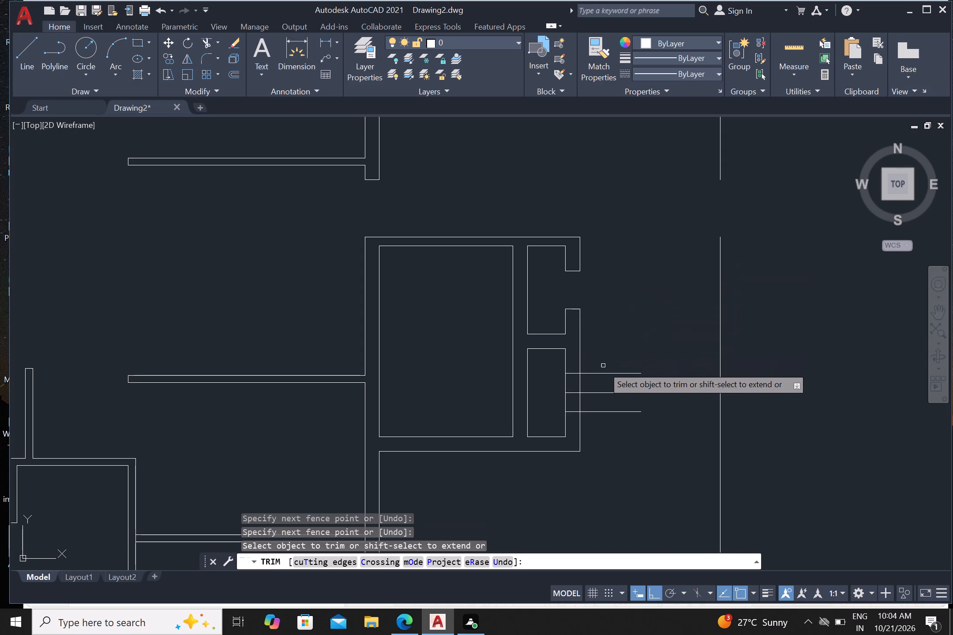
Cut the same opening in the lower small room's outer wall and trim away the projecting guide lines.
left_click(561, 384)
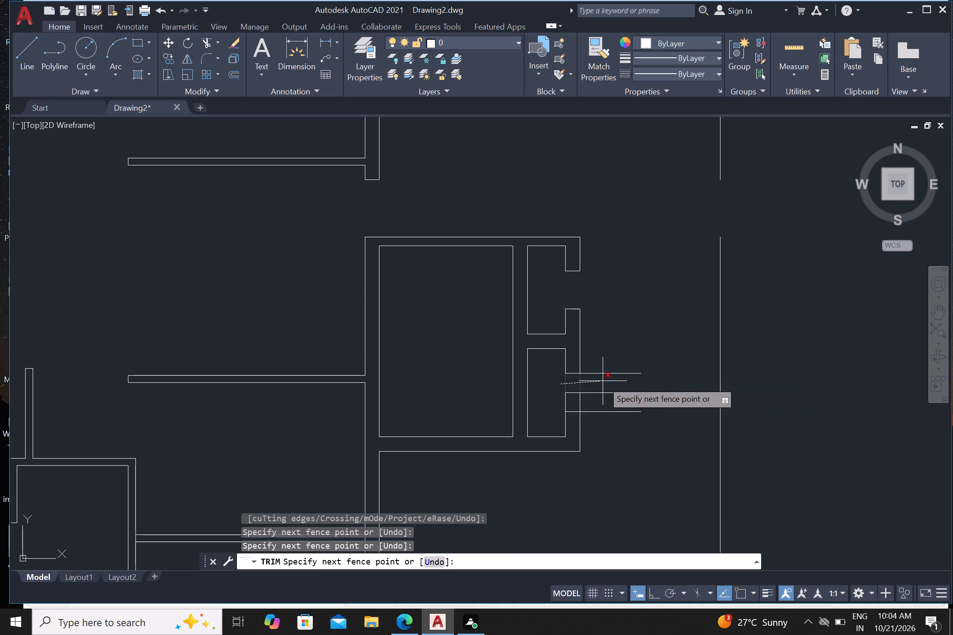
left_click(603, 381)
left_click(557, 405)
left_click(597, 397)
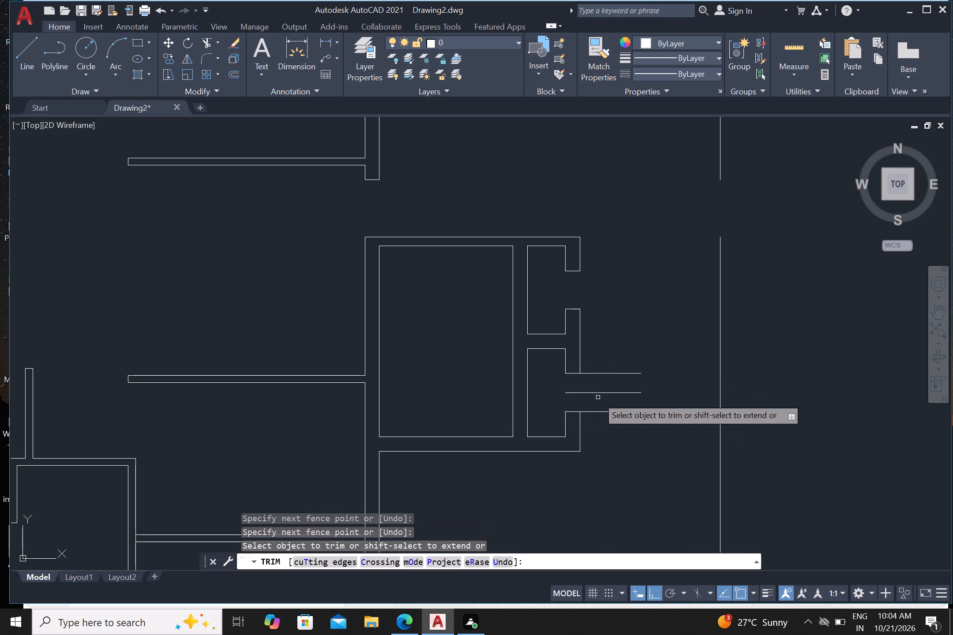
left_click_drag(612, 432, 608, 428)
left_click_drag(611, 332, 611, 336)
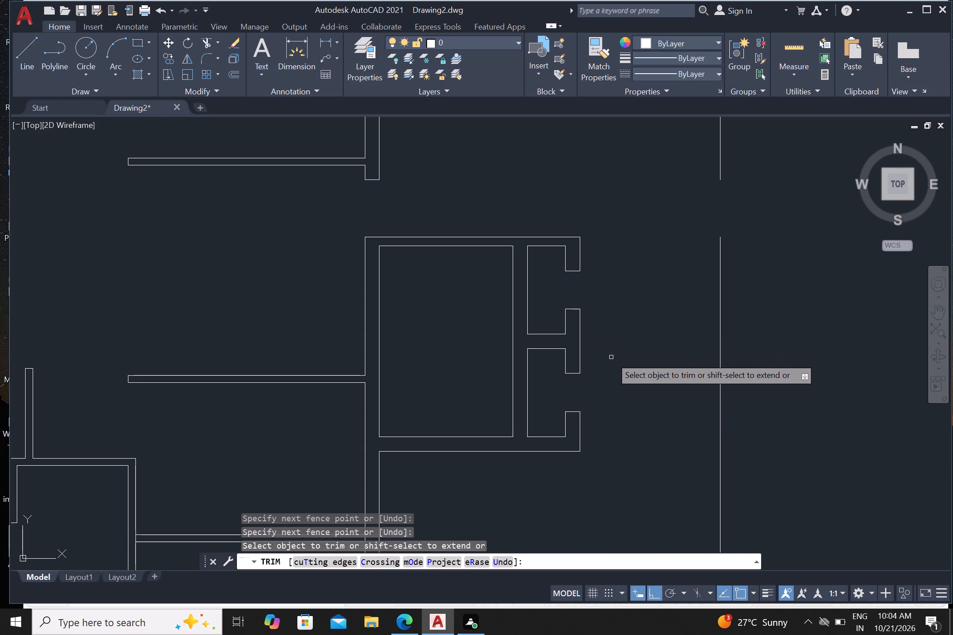
Trim the part of the extension's right boundary line that projects above its top double line.
scroll(611, 356, "down", 3)
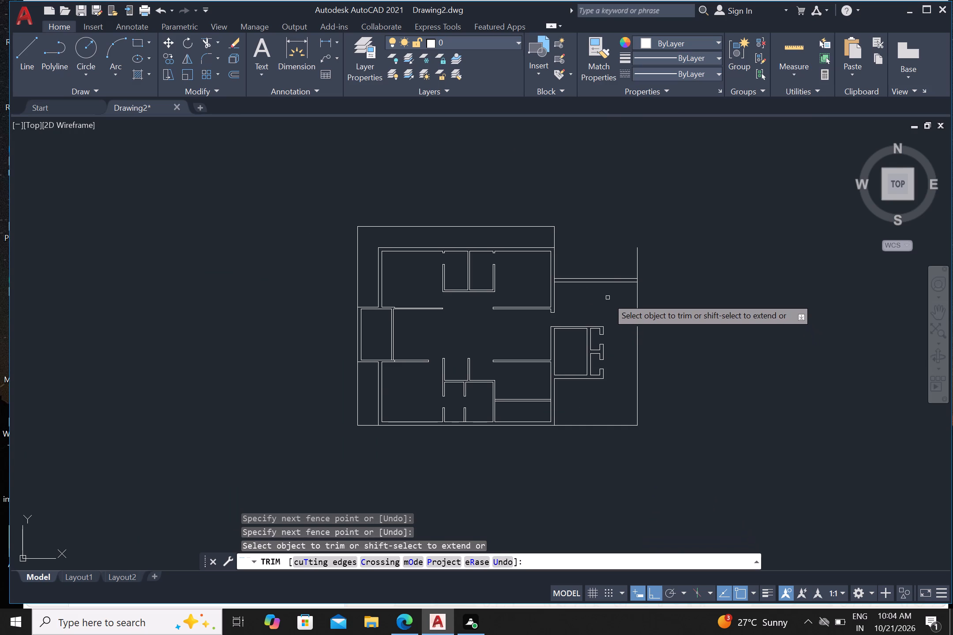
left_click(615, 262)
left_click(655, 269)
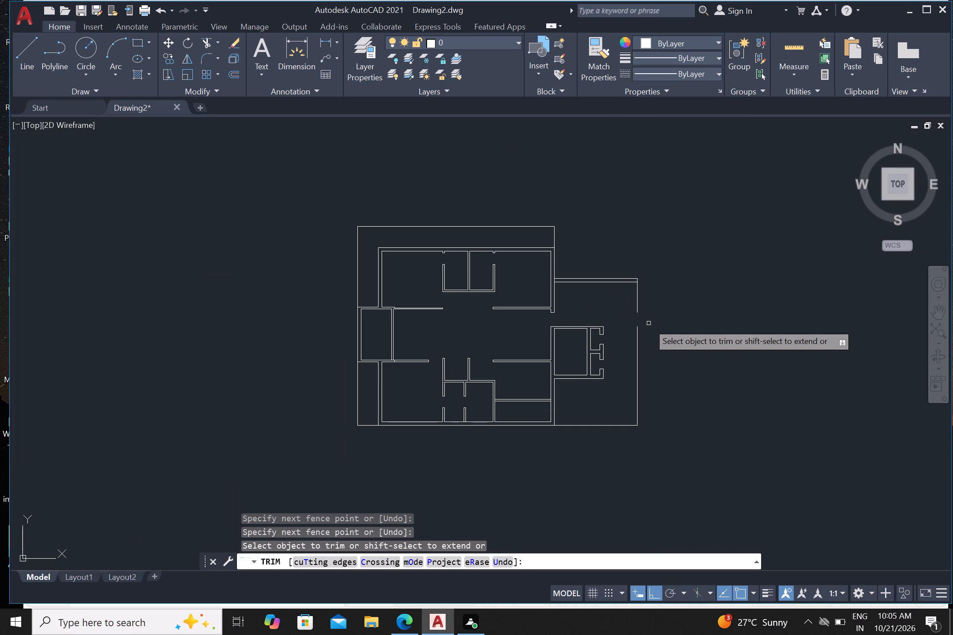
scroll(648, 323, "up", 1)
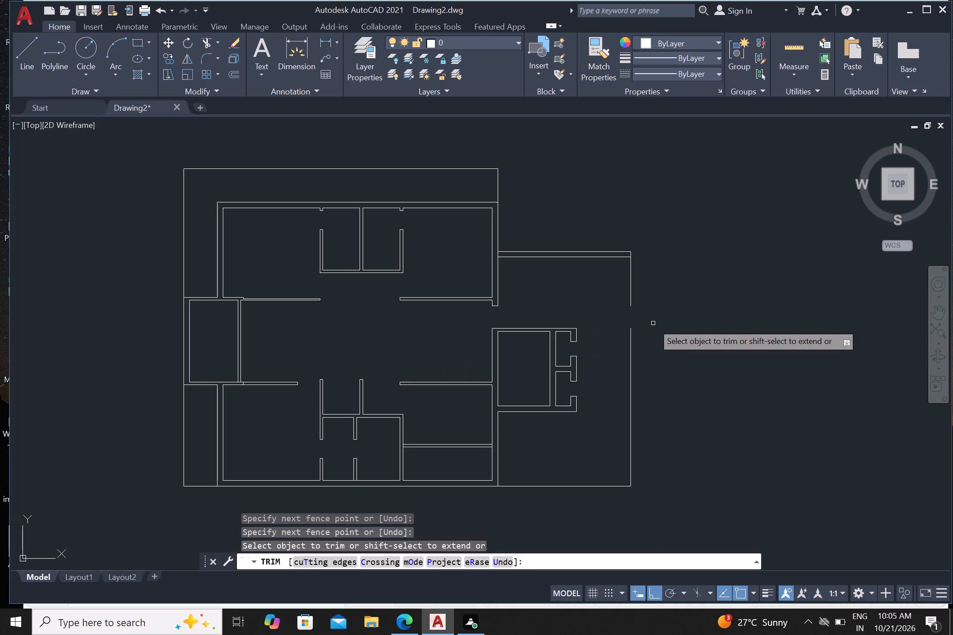
key("Escape")
Draw a vertical line closing the gap in the extension's right boundary between its two open ends.
key("l")
key("Return")
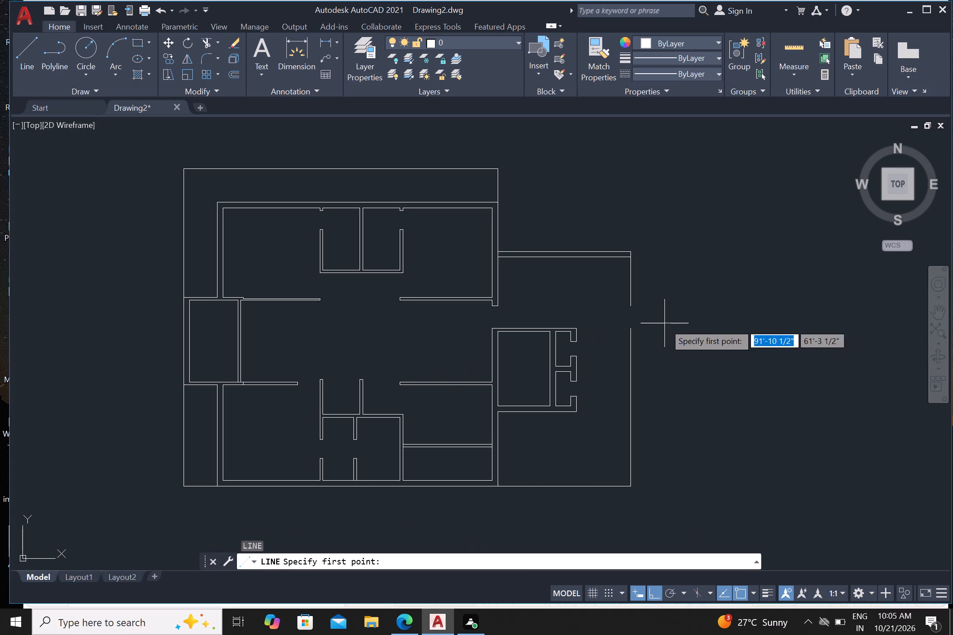
left_click(635, 309)
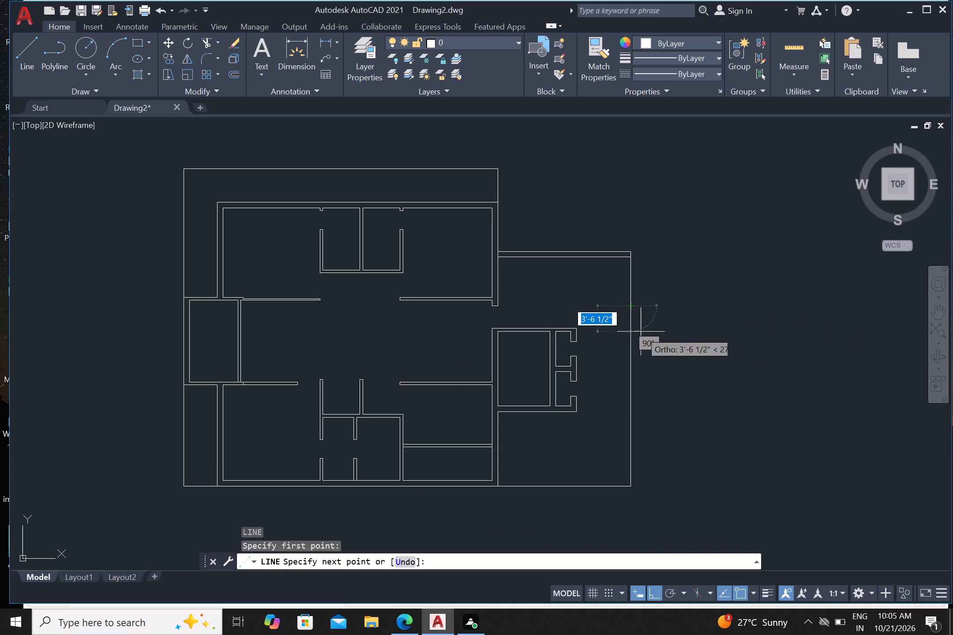
left_click(639, 330)
key("Return")
Look over the whole floor plan, checking the walls, openings and junctions of the main building and the extension.
scroll(676, 345, "down", 2)
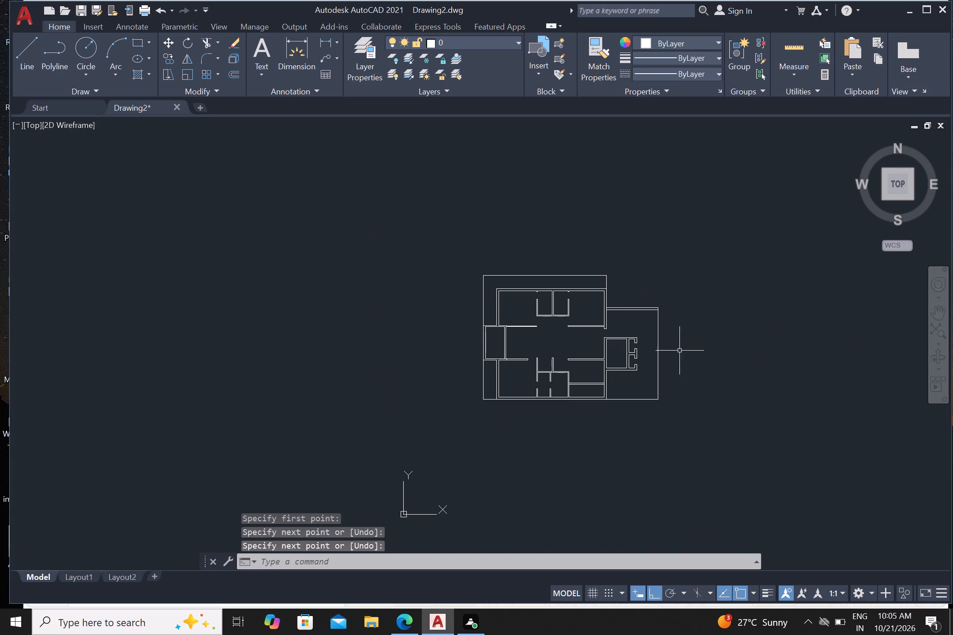
scroll(572, 437, "up", 1)
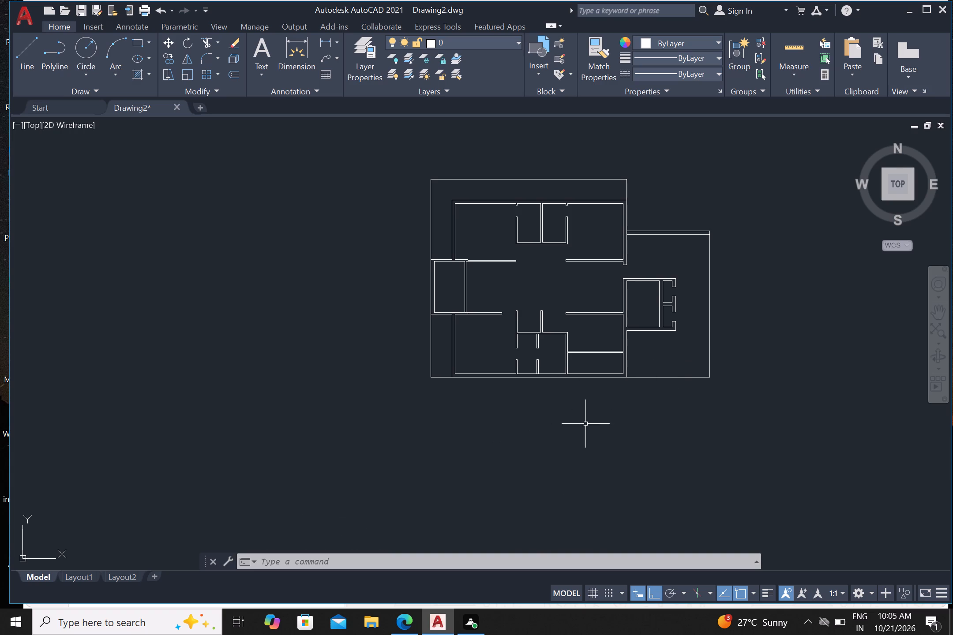
scroll(504, 401, "up", 1)
middle_click_drag(506, 403, 507, 421)
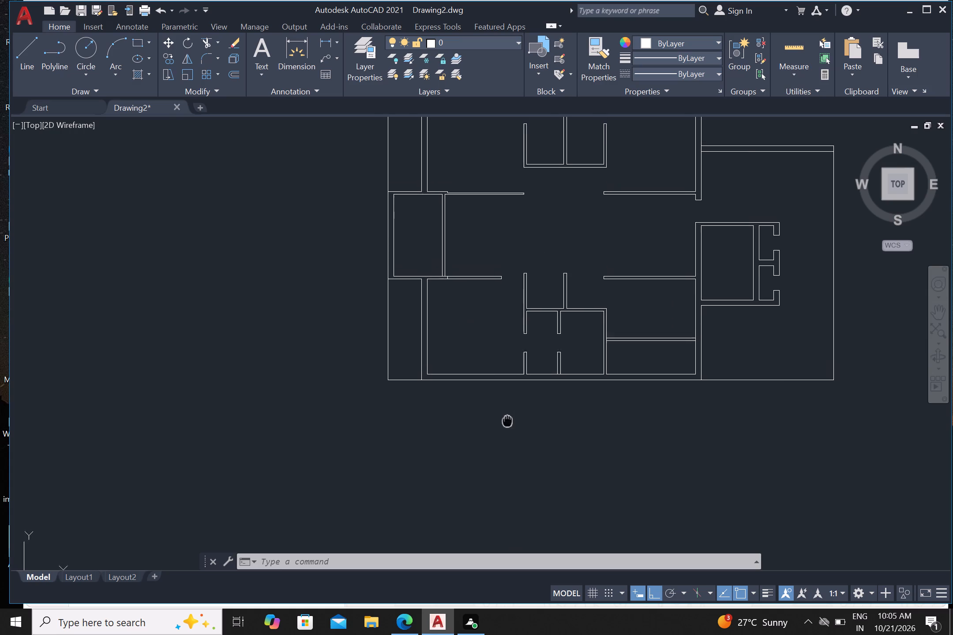
middle_click_drag(507, 421, 499, 466)
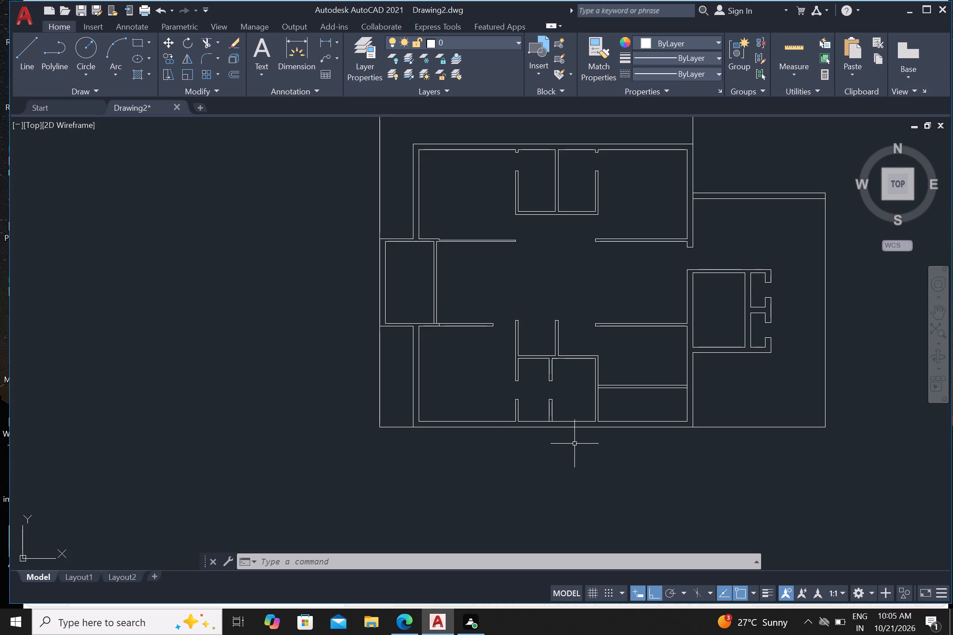
middle_click_drag(522, 456, 499, 499)
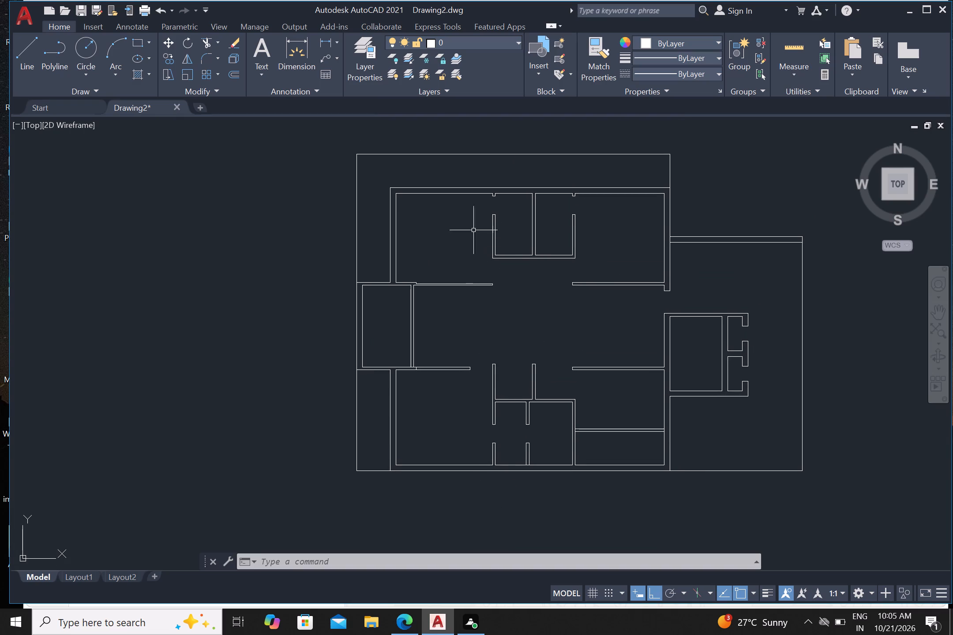
middle_click_drag(581, 344, 415, 313)
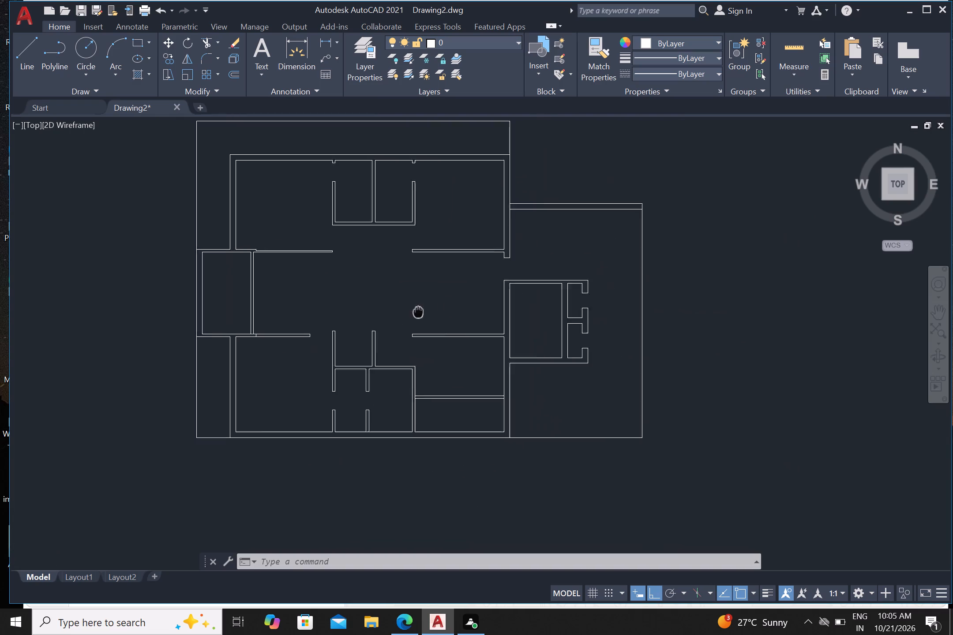
middle_click_drag(415, 313, 460, 333)
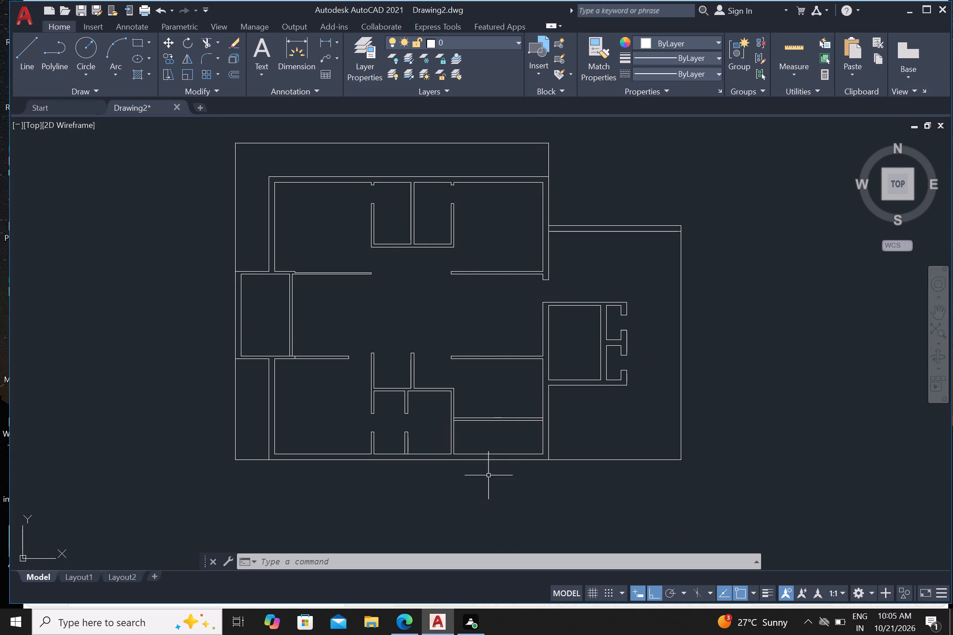
Trim the side-wall line segments lying between the double partition lines at both ends of the main building's lower-right partition.
scroll(495, 406, "up", 1)
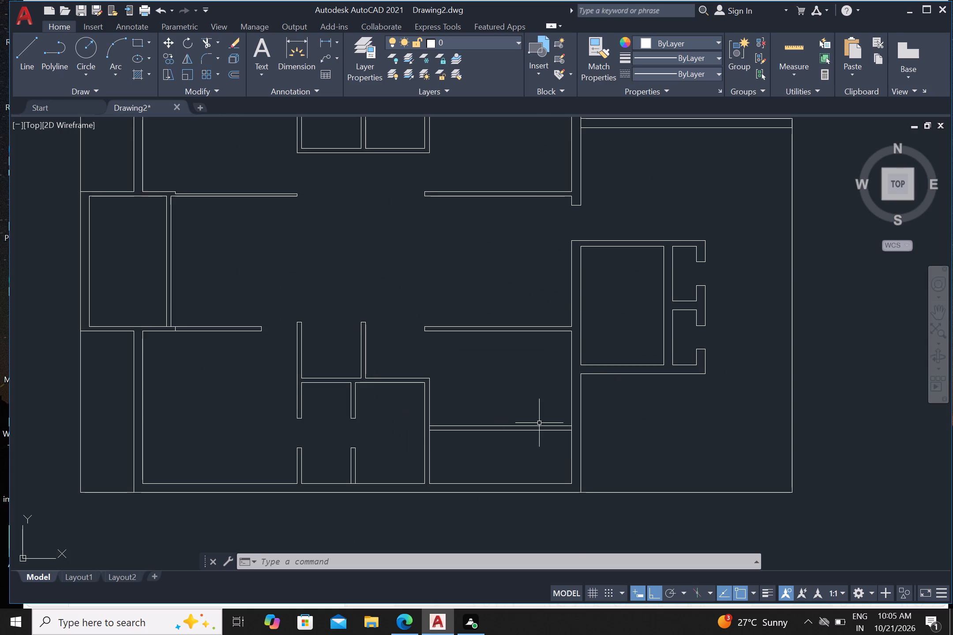
scroll(568, 438, "up", 2)
key("Return")
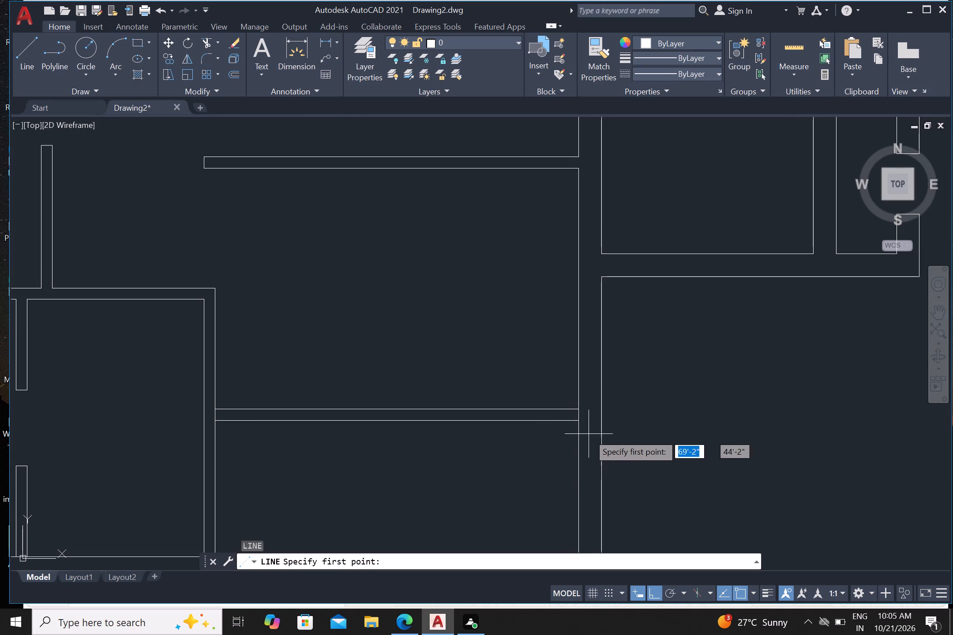
key("Escape")
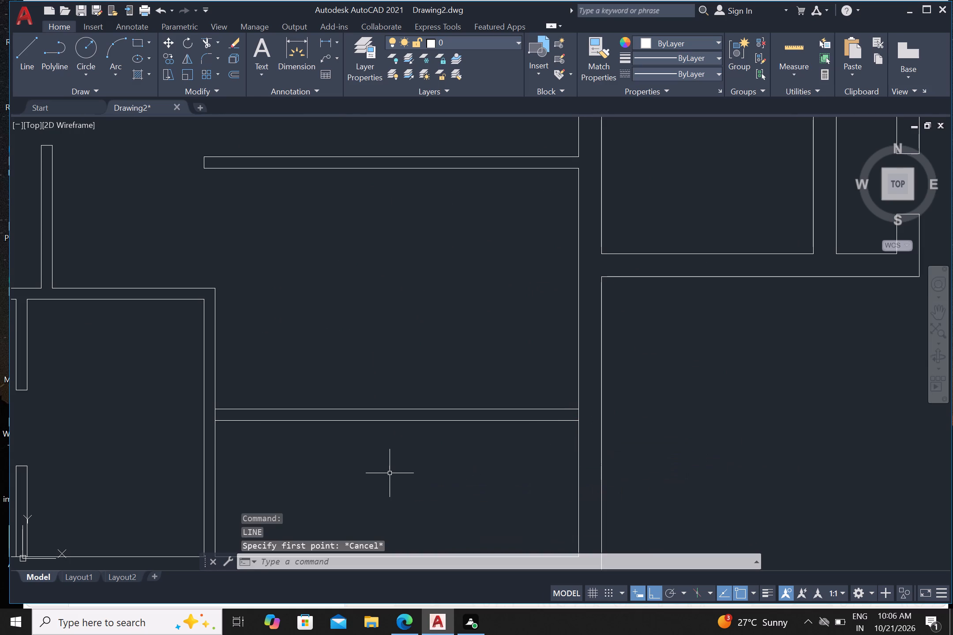
type("tr")
key("Return")
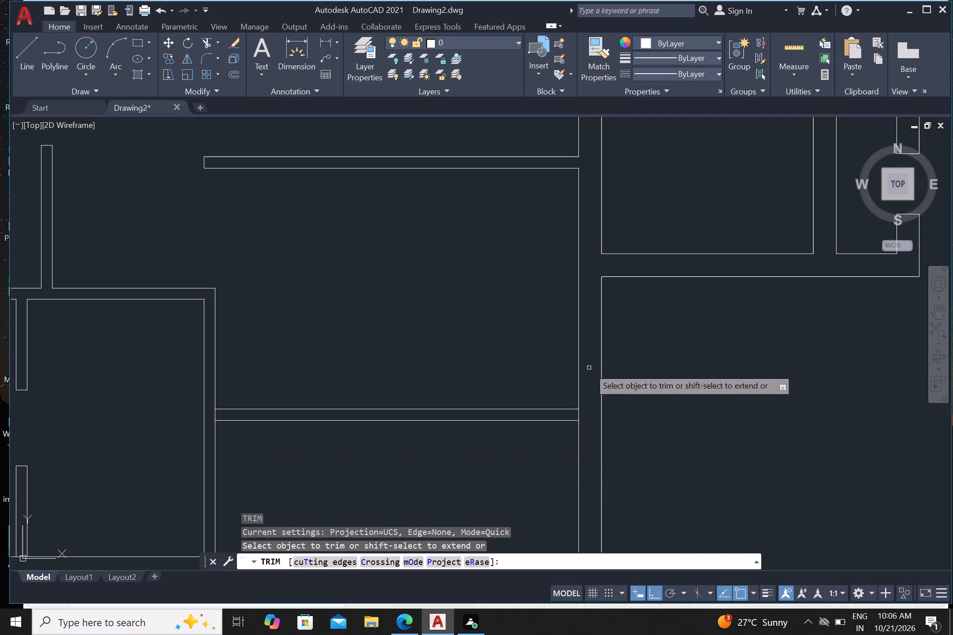
scroll(575, 418, "up", 2)
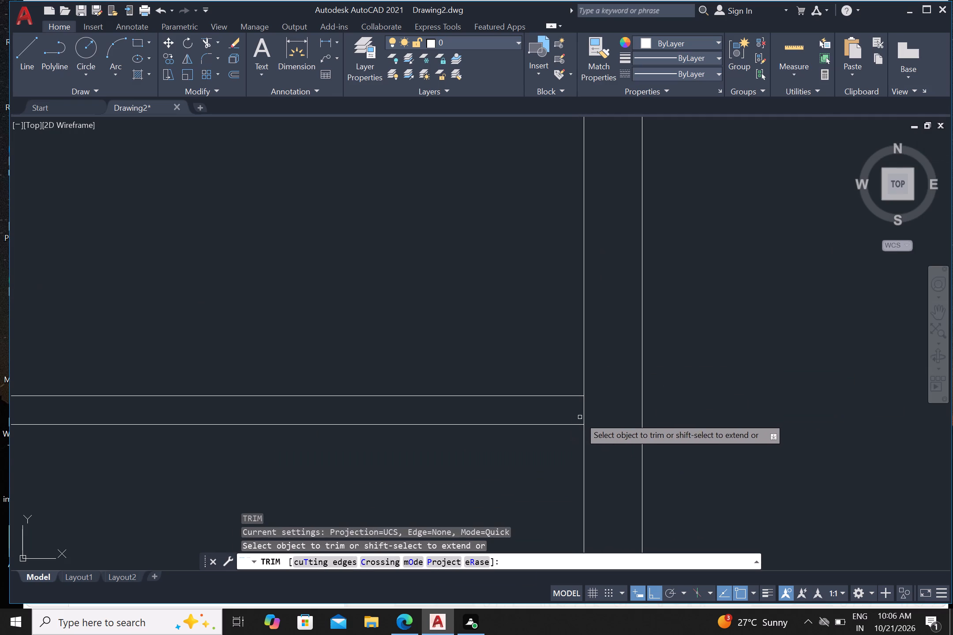
left_click(584, 413)
scroll(590, 404, "down", 4)
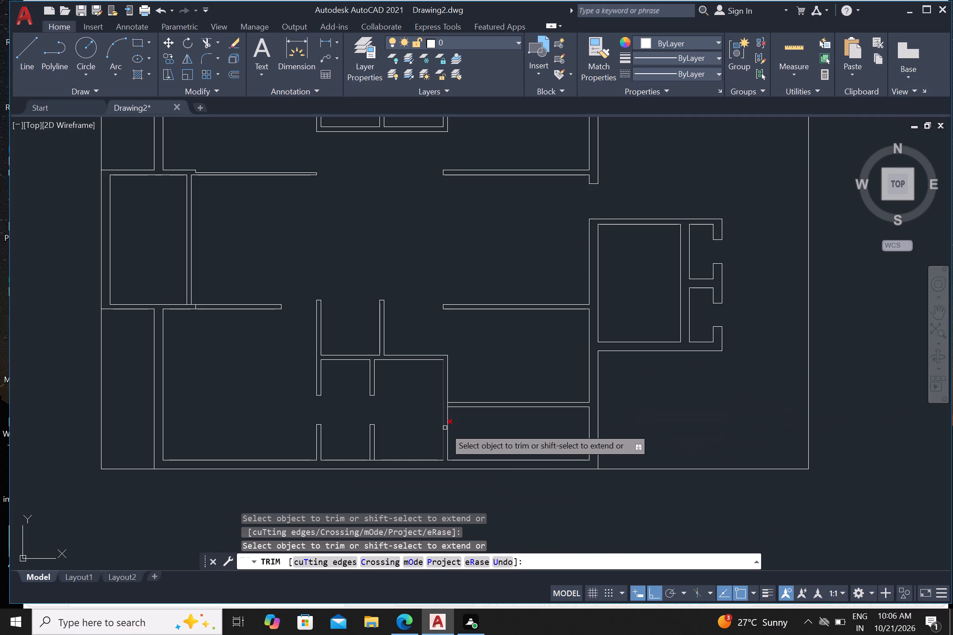
scroll(448, 403, "up", 3)
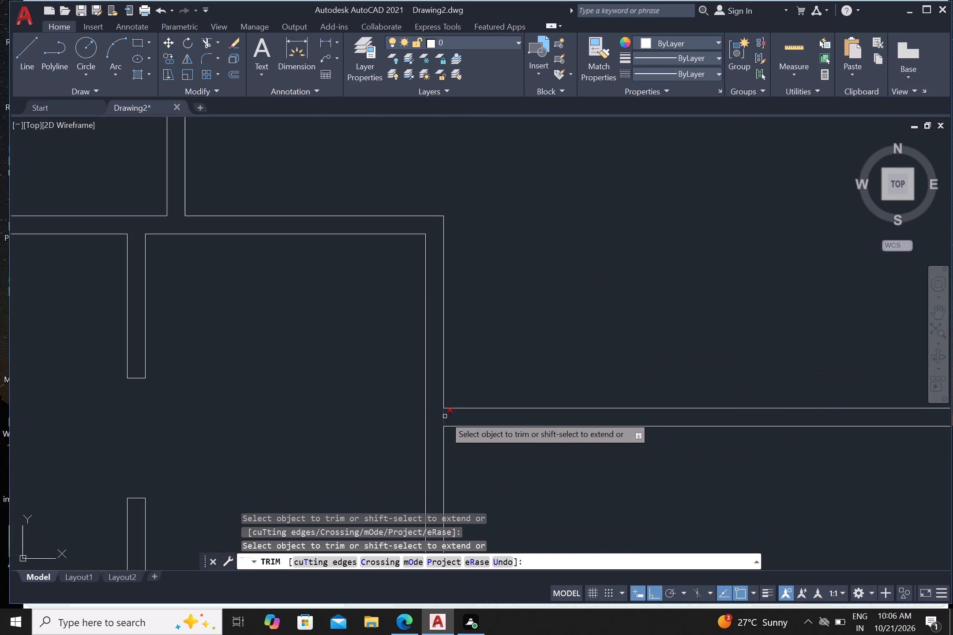
left_click(445, 416)
scroll(456, 416, "down", 5)
scroll(557, 426, "up", 2)
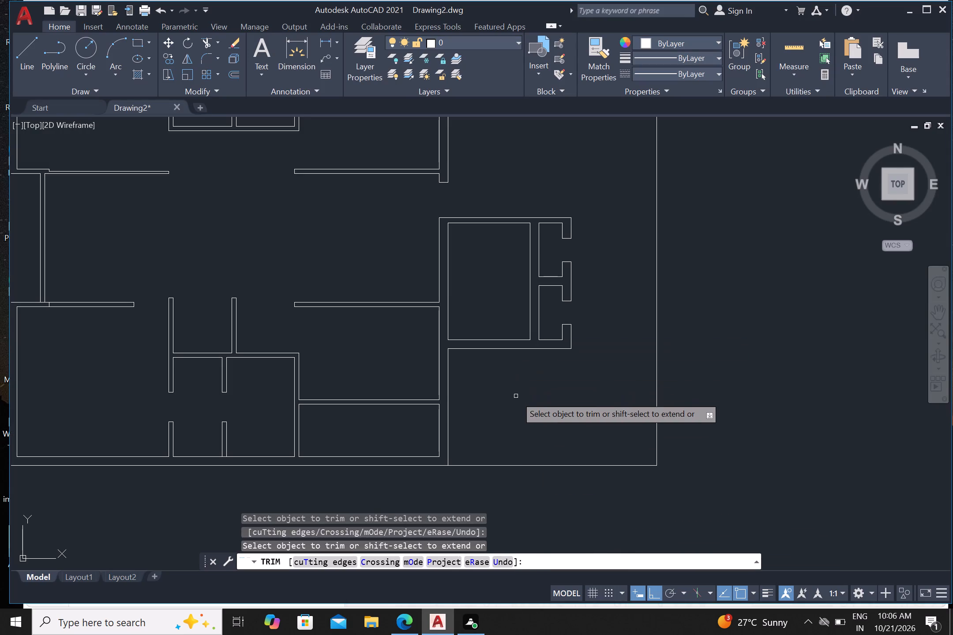
middle_click_drag(519, 399, 713, 367)
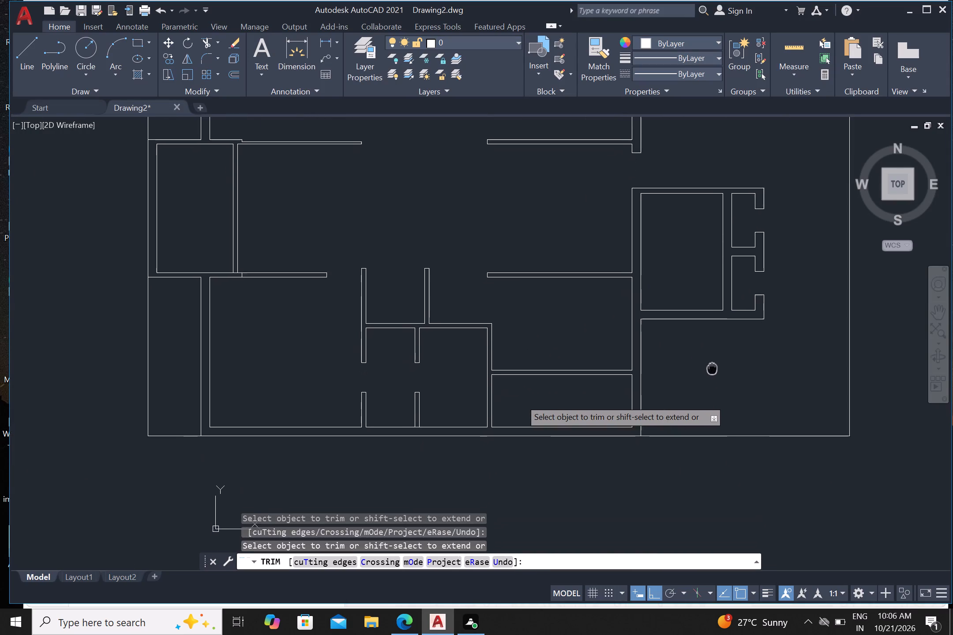
middle_click_drag(713, 367, 717, 351)
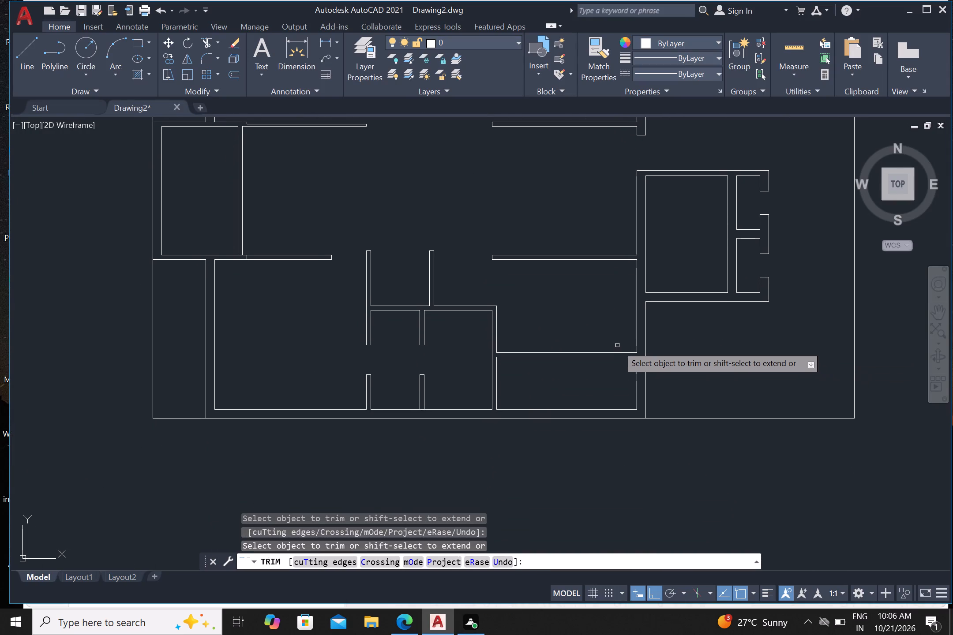
key("Escape")
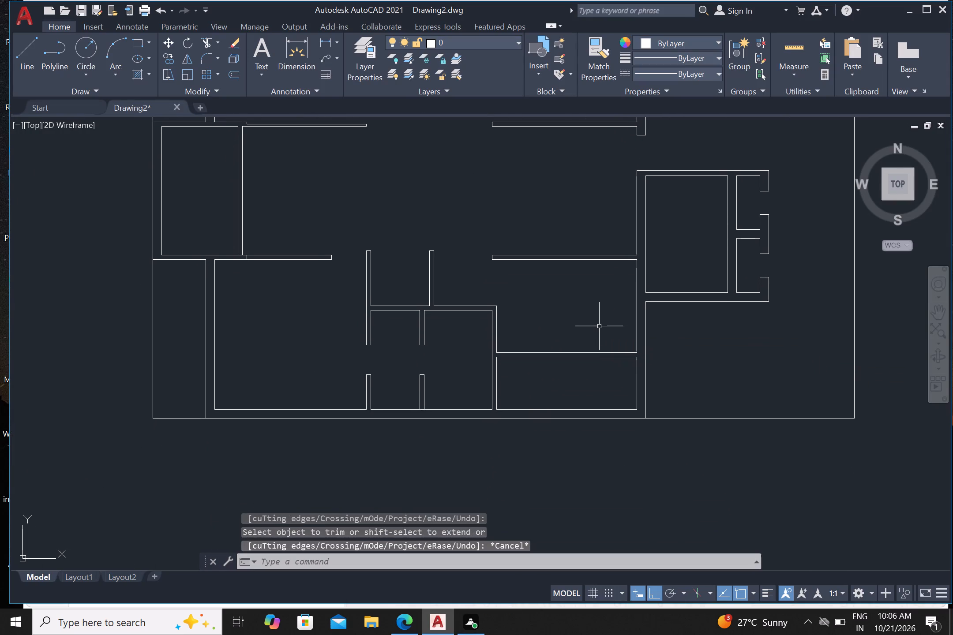
Offset the bottom and right wall lines of the room above that partition 2' into the room.
key("o")
key("Return")
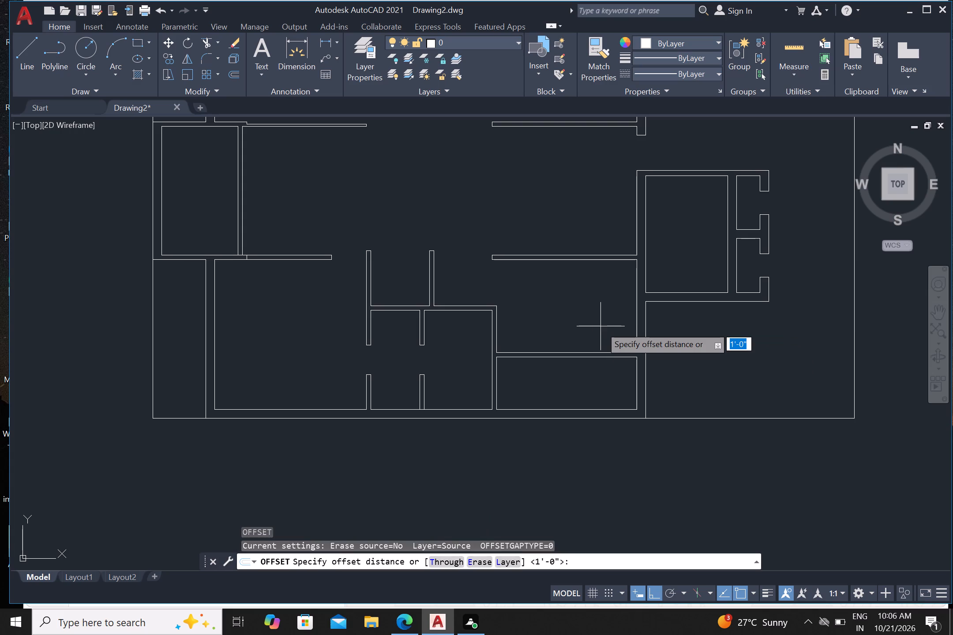
type("2'")
key("Return")
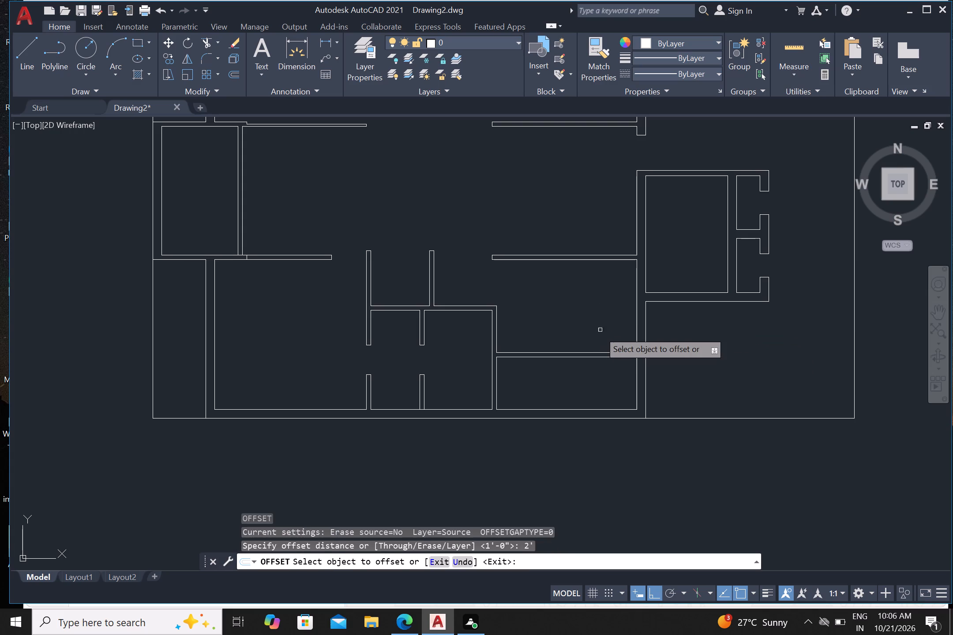
left_click(591, 351)
left_click(588, 321)
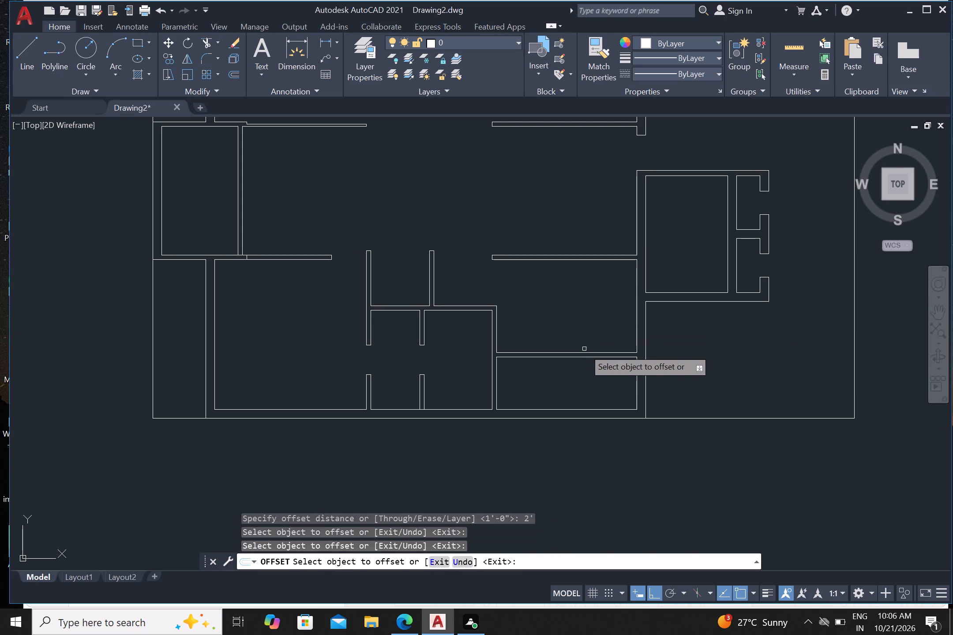
left_click(584, 352)
left_click_drag(585, 331, 592, 325)
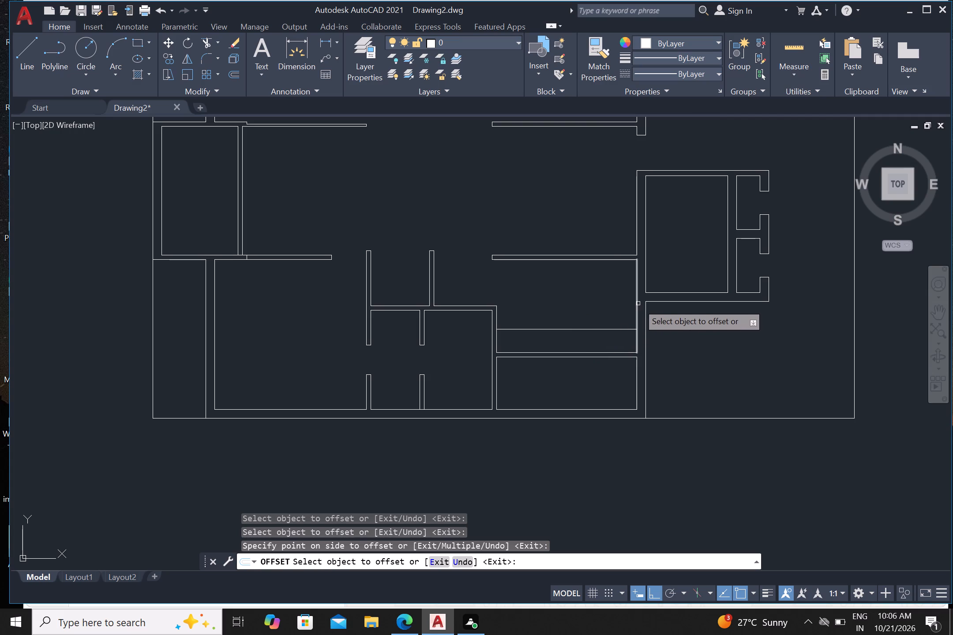
left_click(637, 300)
left_click(609, 314)
key("Escape")
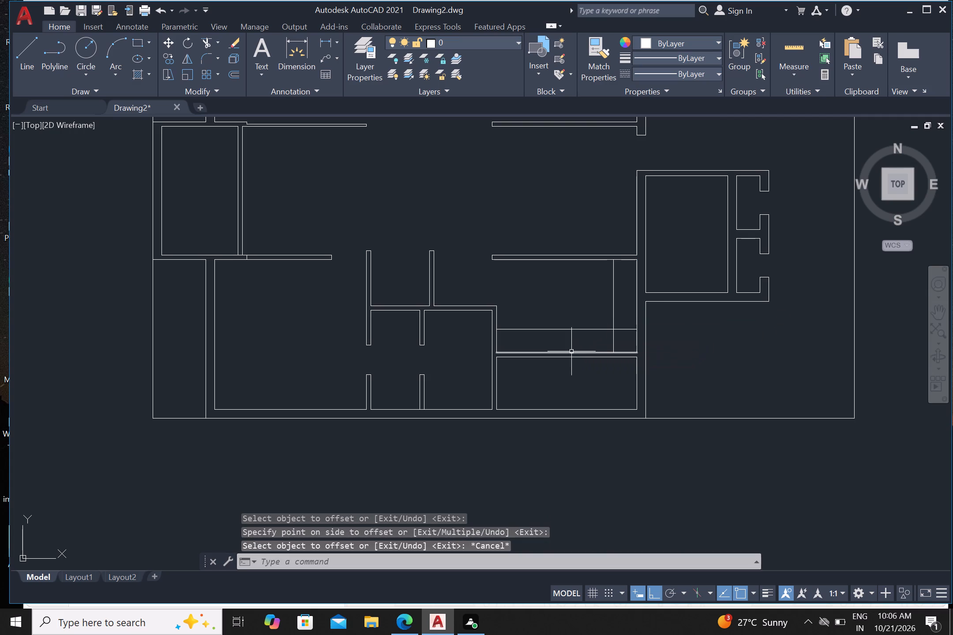
Trim the overlapping ends of the two offset lines to form a clean L-shaped counter edge.
type("tr")
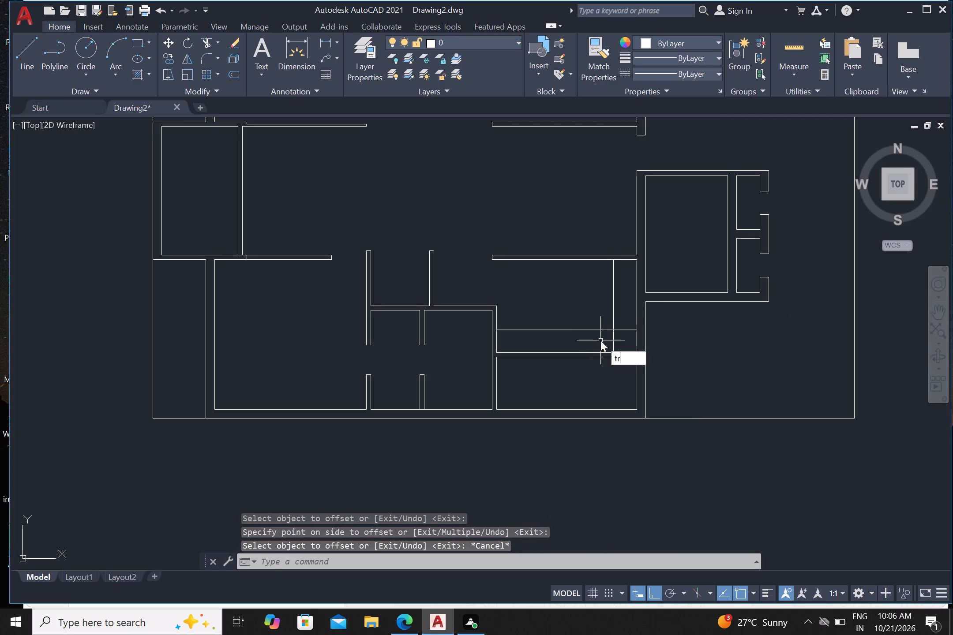
key("Return")
left_click(602, 340)
double_click(625, 339)
left_click(619, 319)
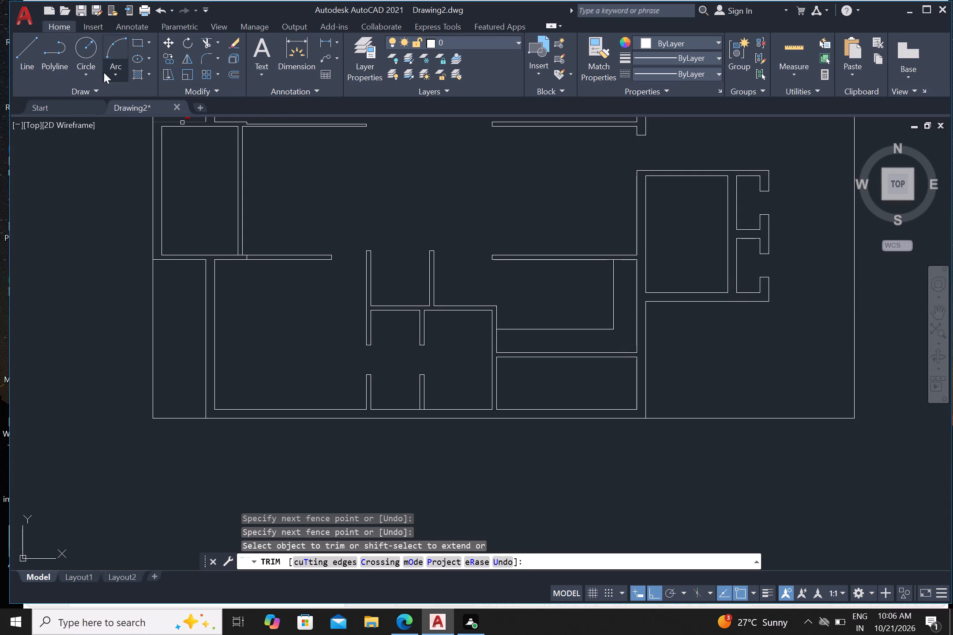
Draw a rectangle about 4'-5" by 1'-4" inside the lower leg of the L-shaped counter.
left_click(132, 42)
scroll(549, 362, "up", 2)
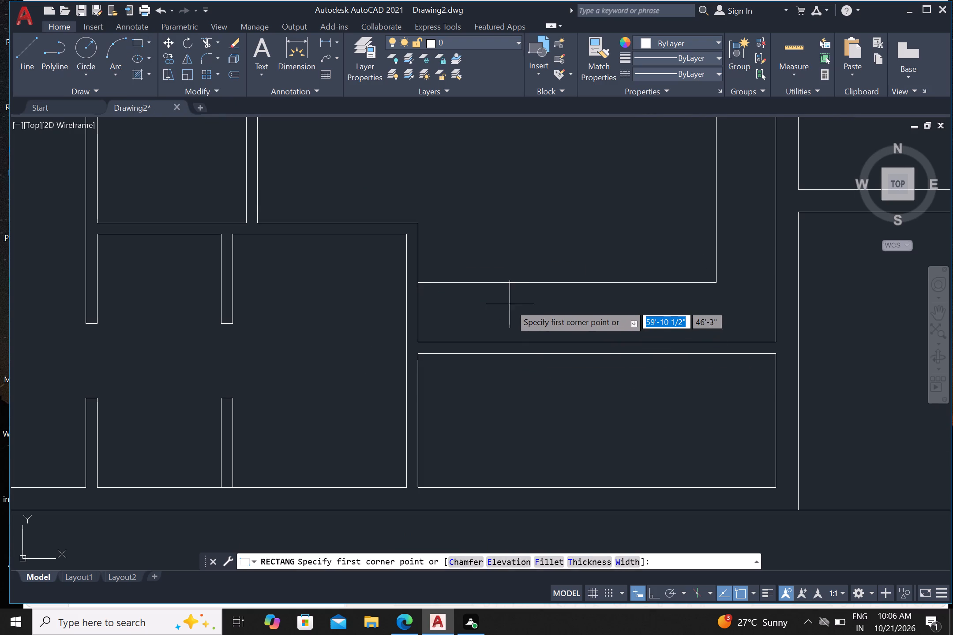
left_click(508, 291)
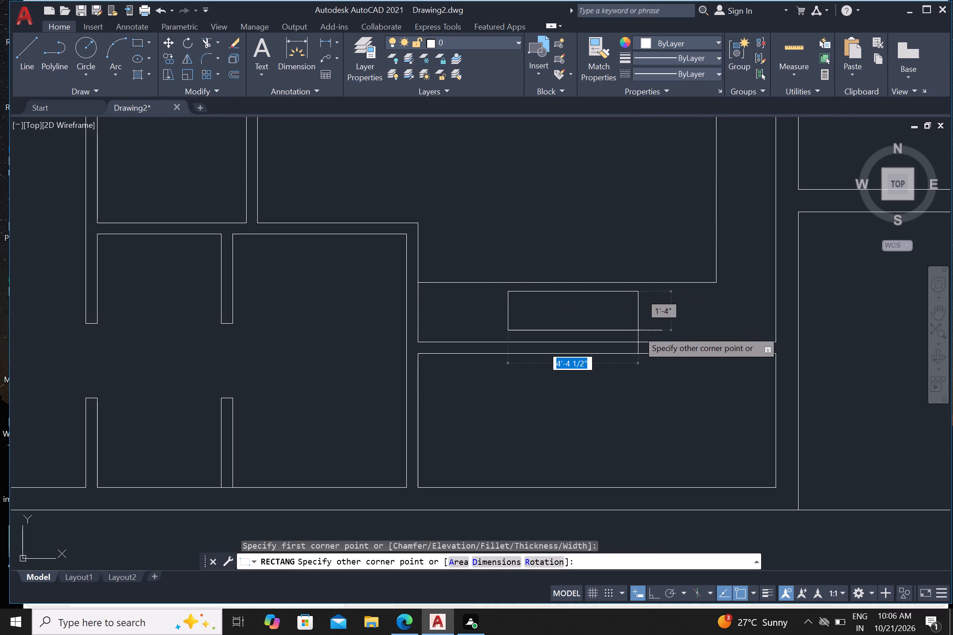
left_click(641, 332)
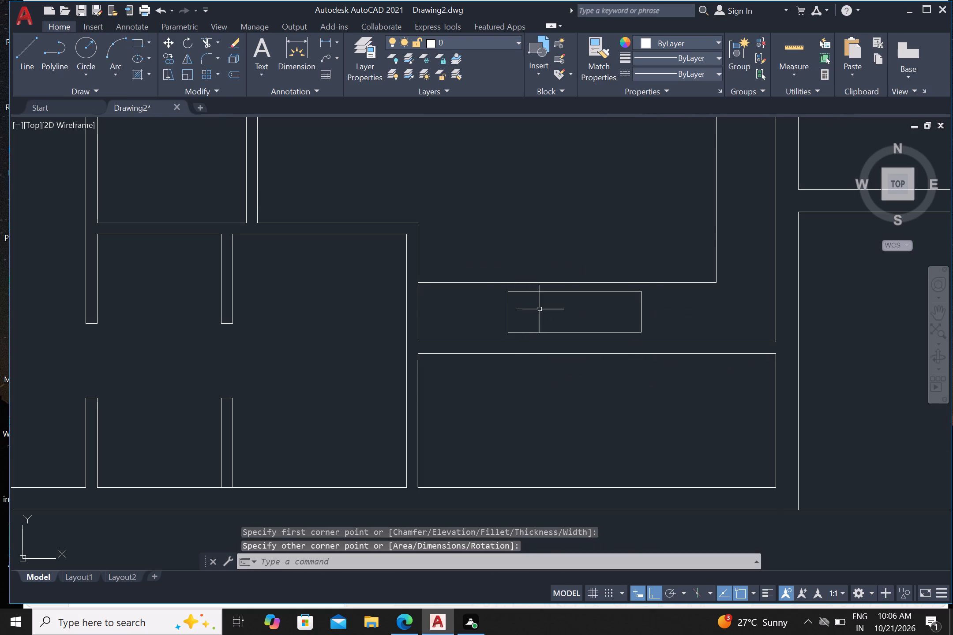
Explode the rectangle on the counter into separate lines.
left_click(563, 292)
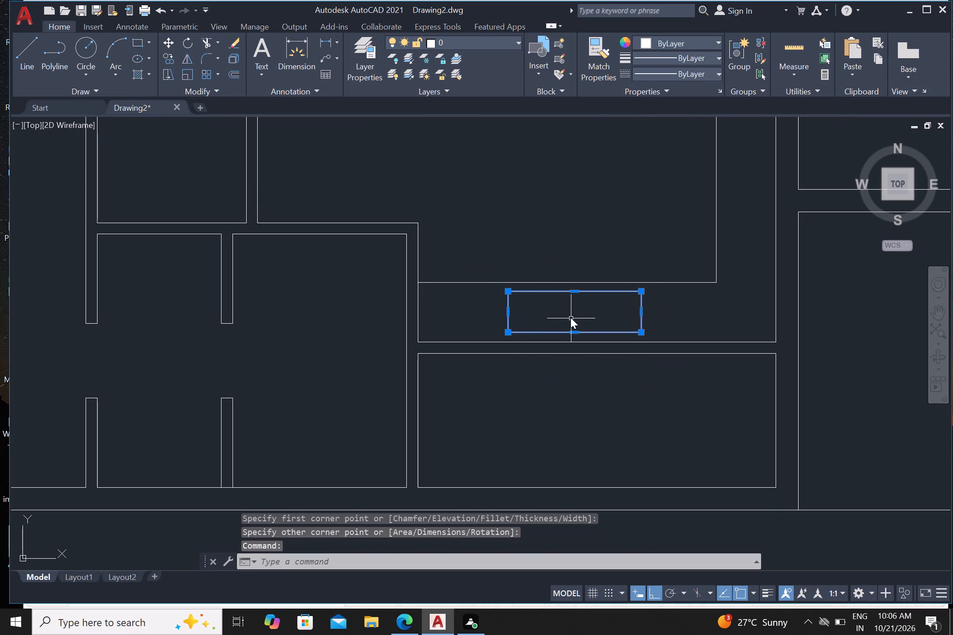
key("e")
left_click(596, 359)
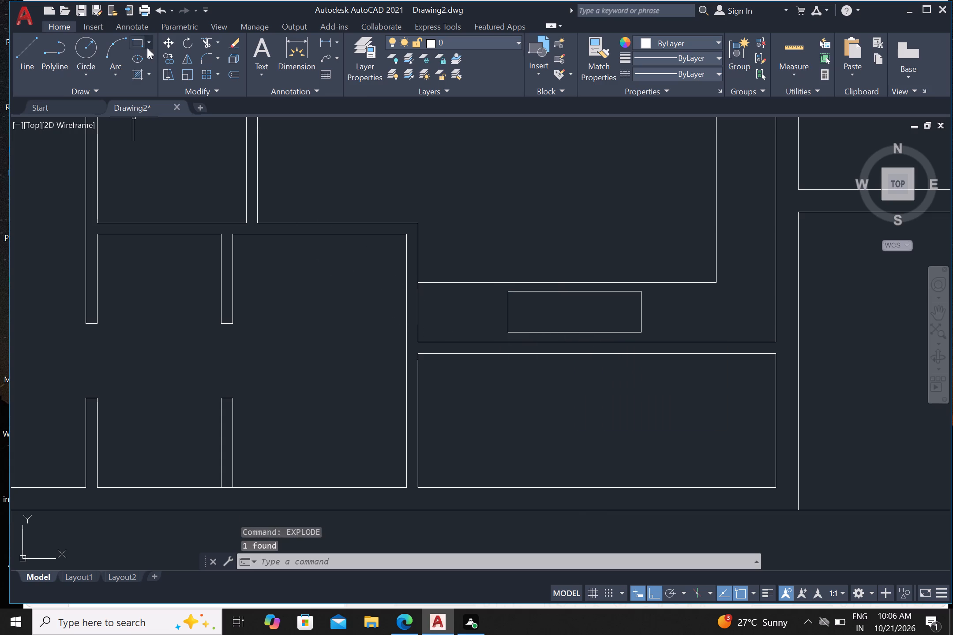
Draw a circle of about 3 1/2" radius in the left part of the counter rectangle.
left_click(87, 49)
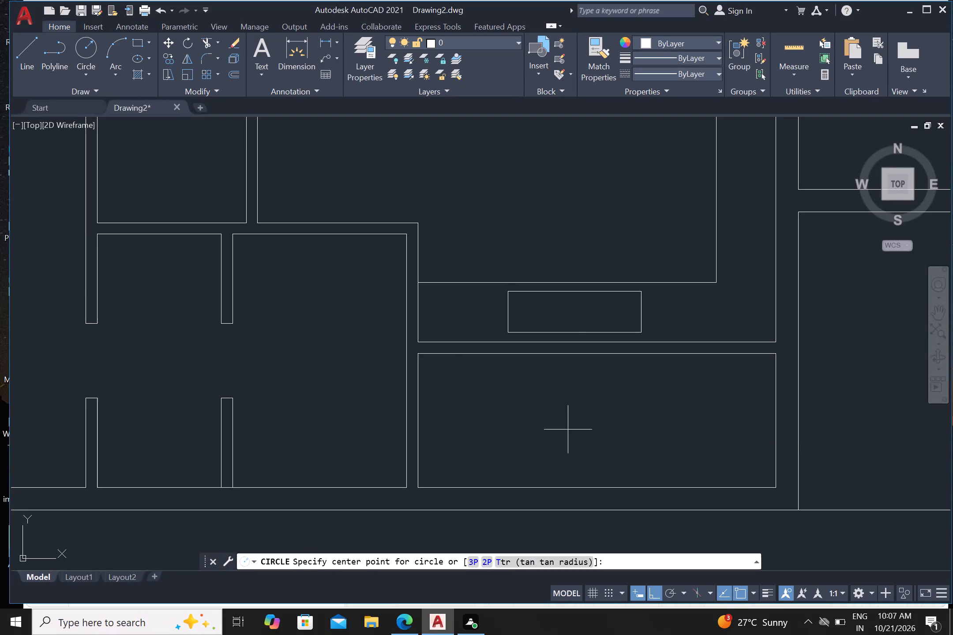
left_click(534, 314)
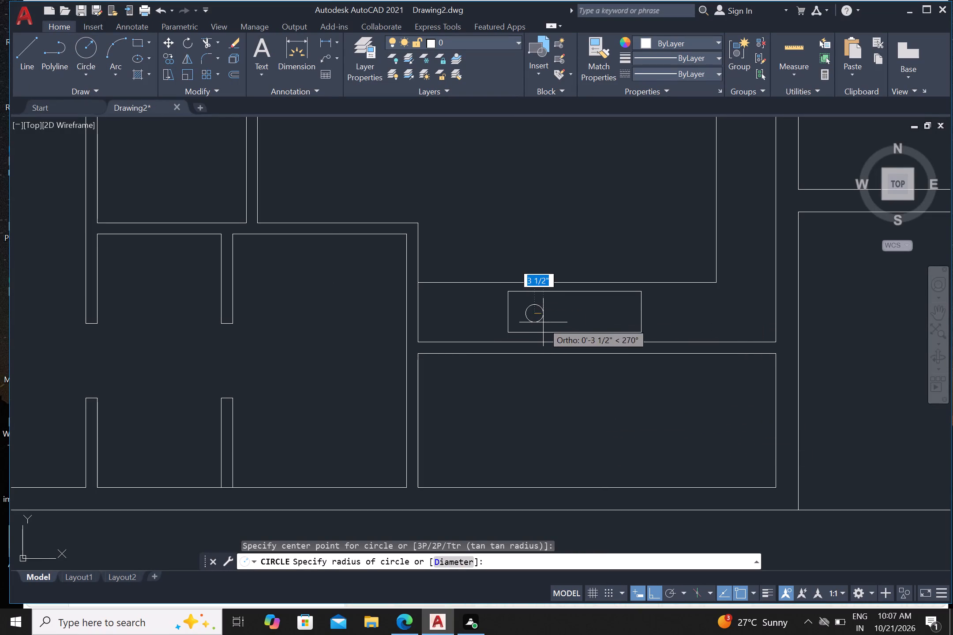
left_click(543, 322)
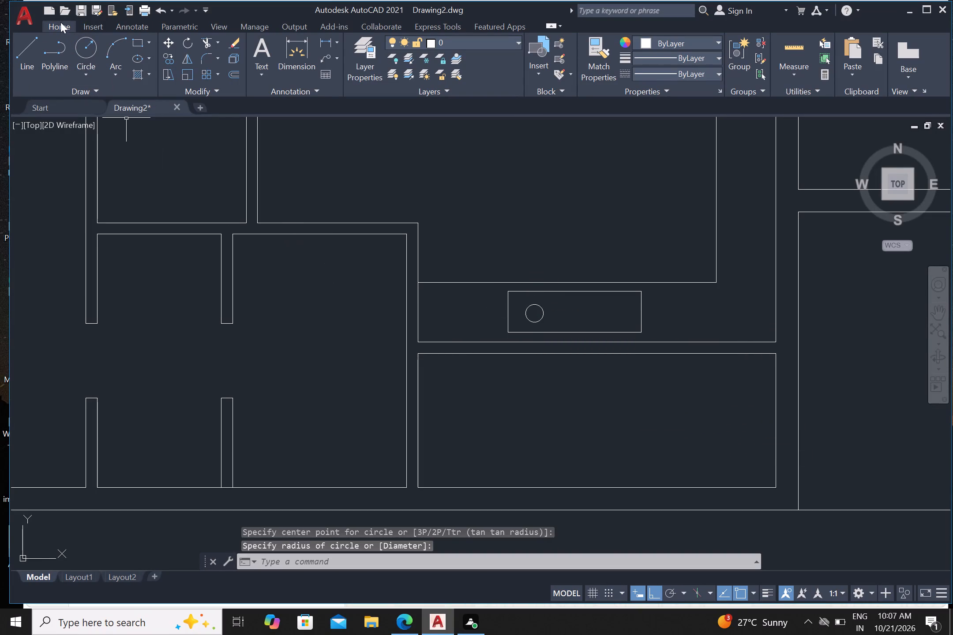
Draw a horizontal line through the centre of the burner circle, extending past both sides of it.
left_click(24, 49)
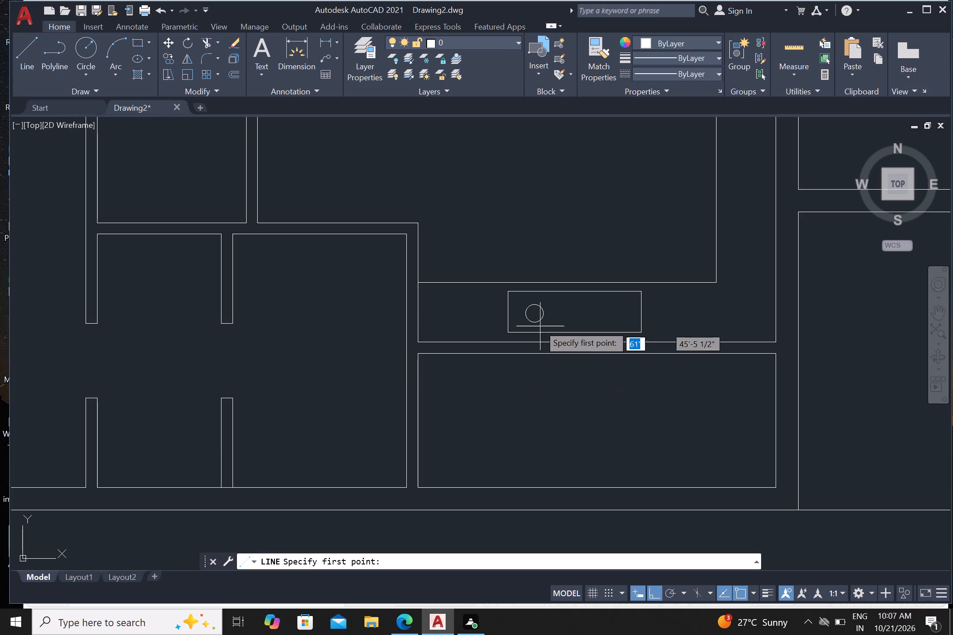
left_click(536, 317)
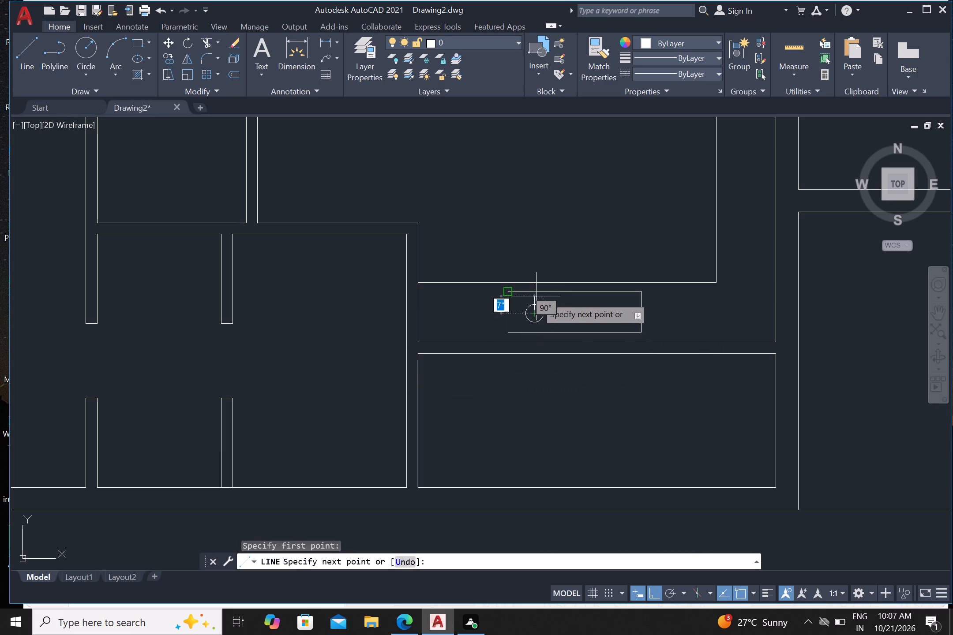
left_click(536, 295)
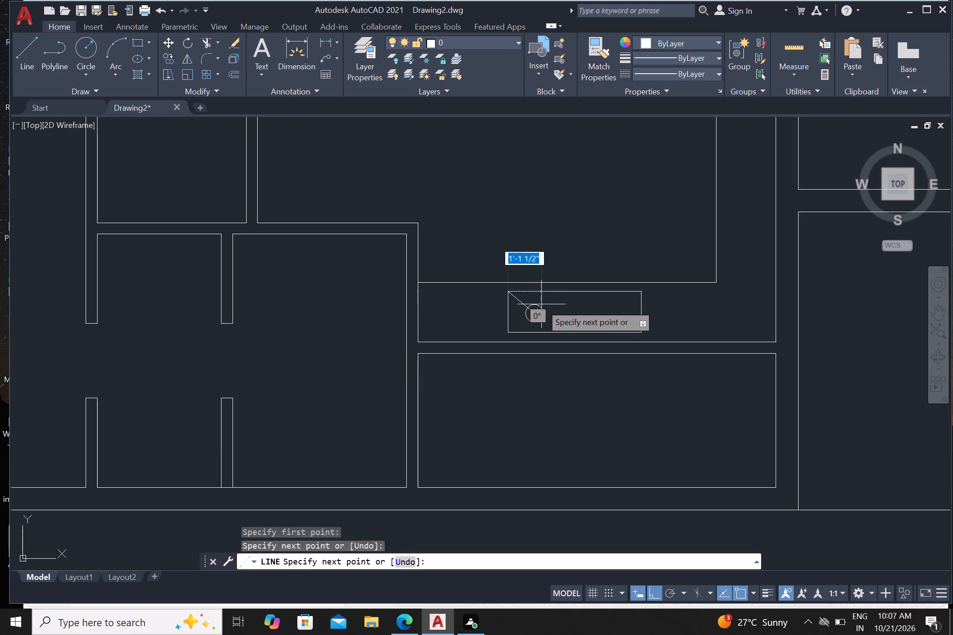
key("ctrl+z")
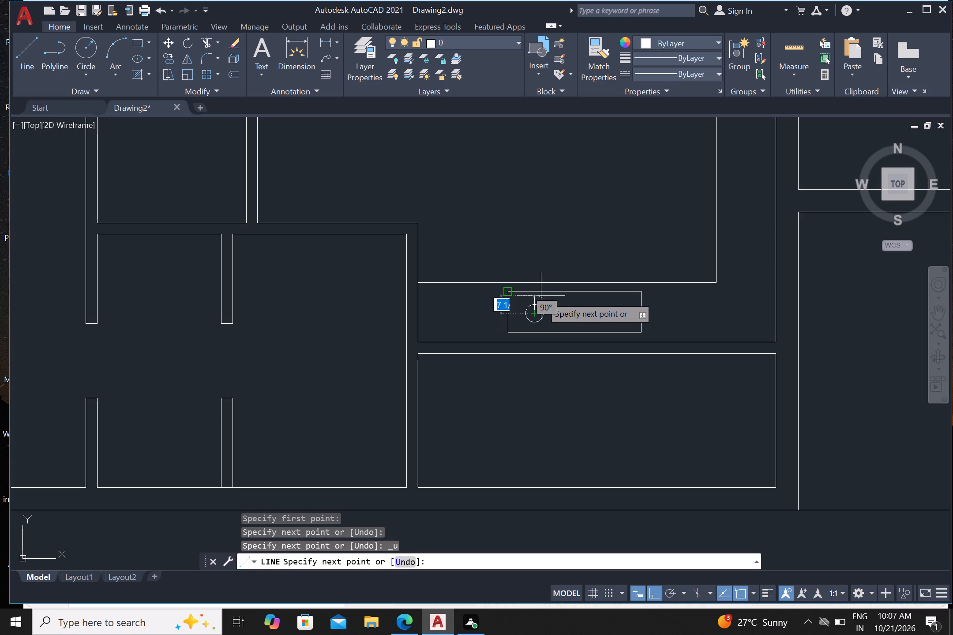
left_click(541, 297)
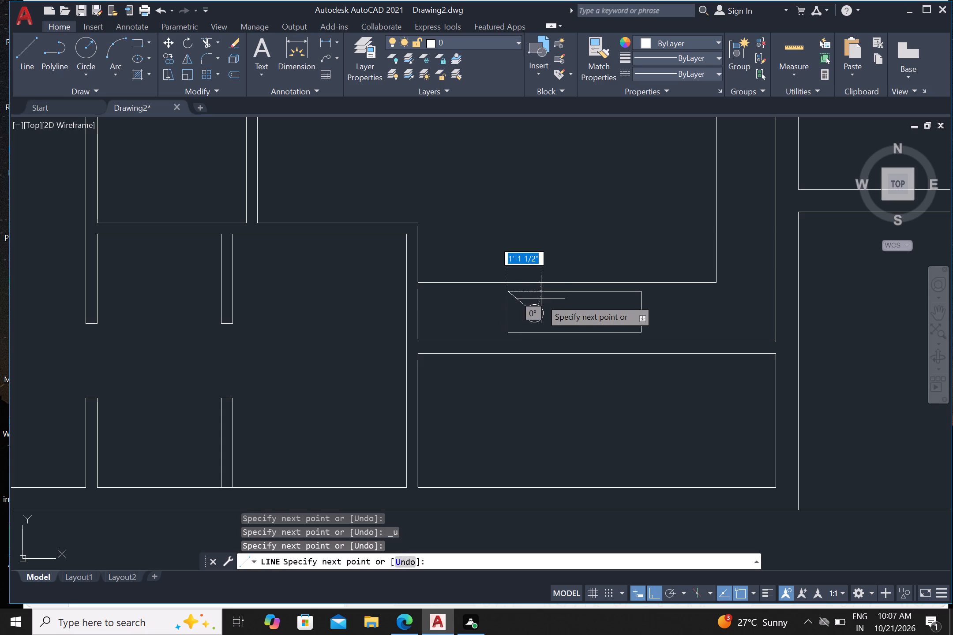
key("ctrl+z")
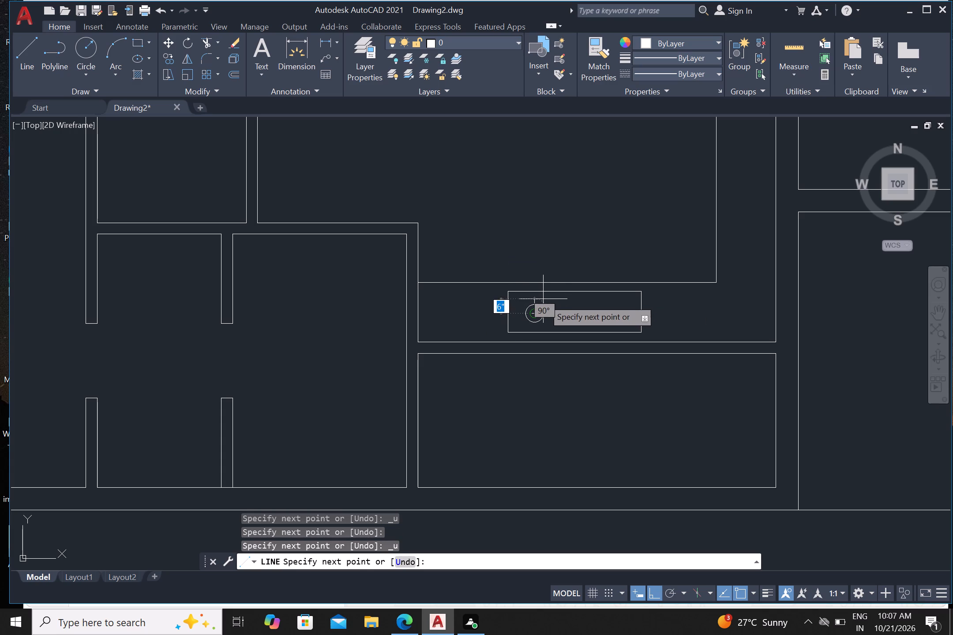
left_click(543, 299)
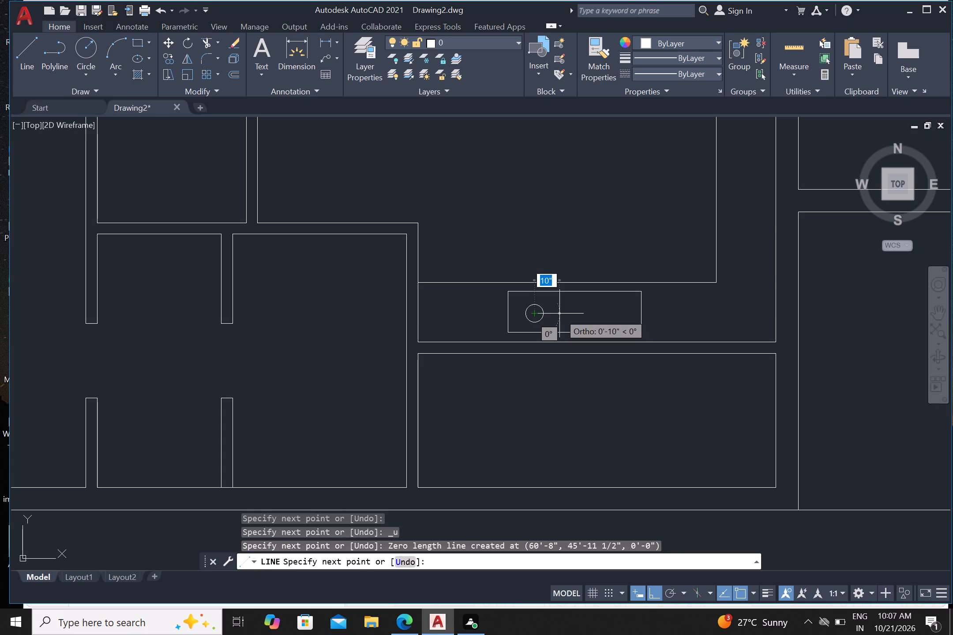
left_click(554, 314)
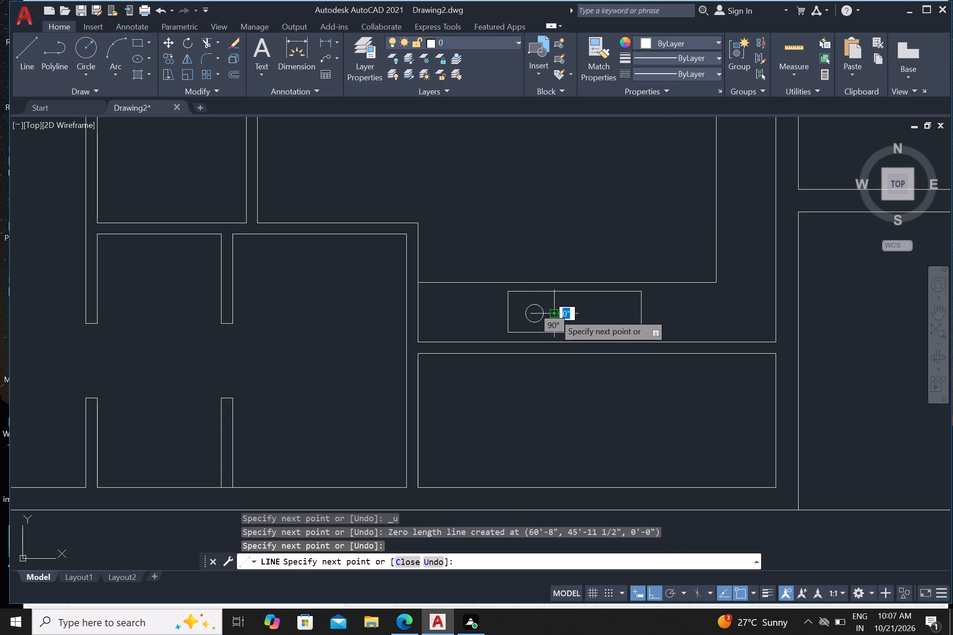
left_click(517, 317)
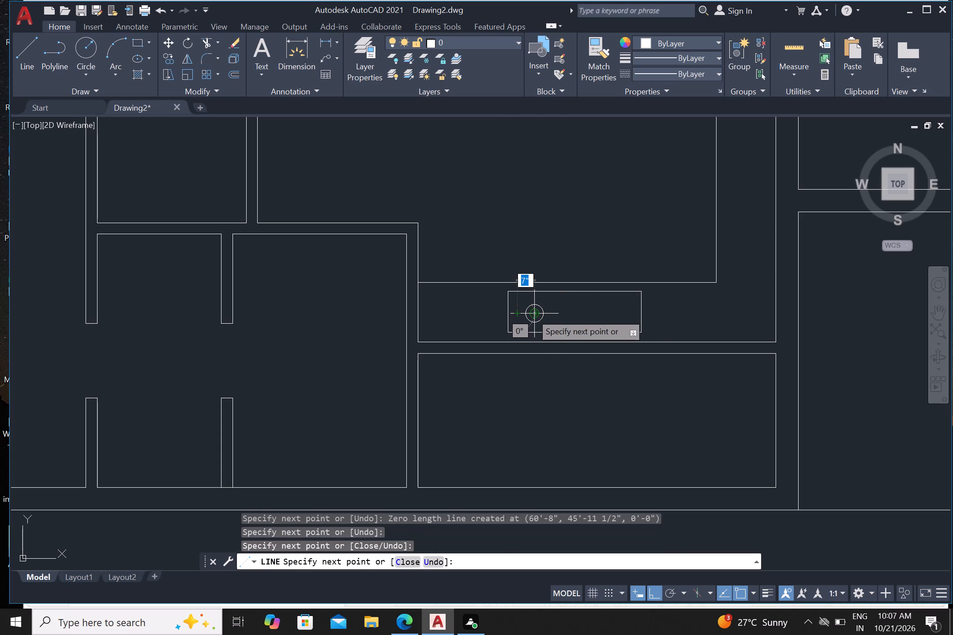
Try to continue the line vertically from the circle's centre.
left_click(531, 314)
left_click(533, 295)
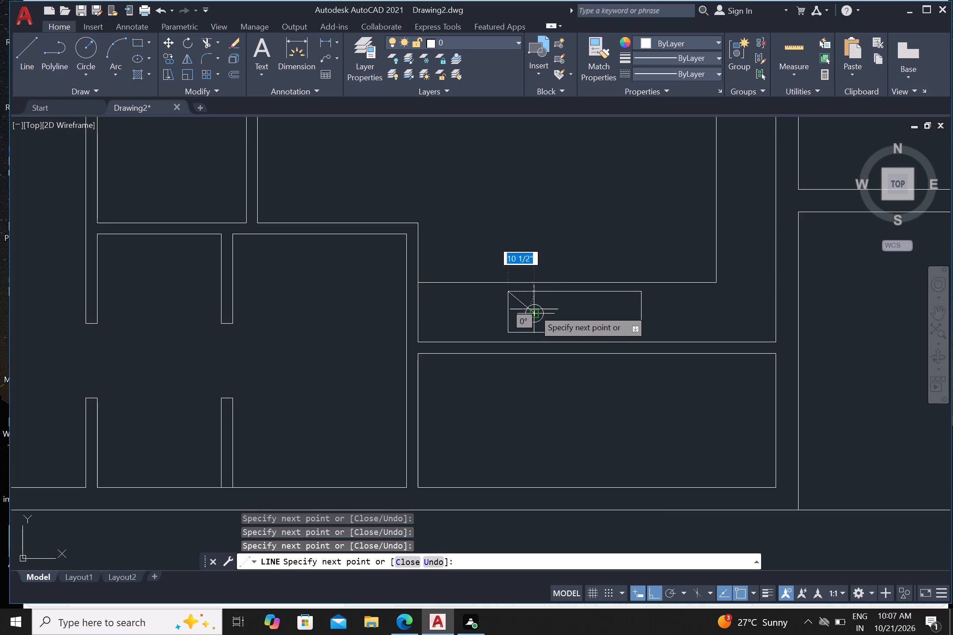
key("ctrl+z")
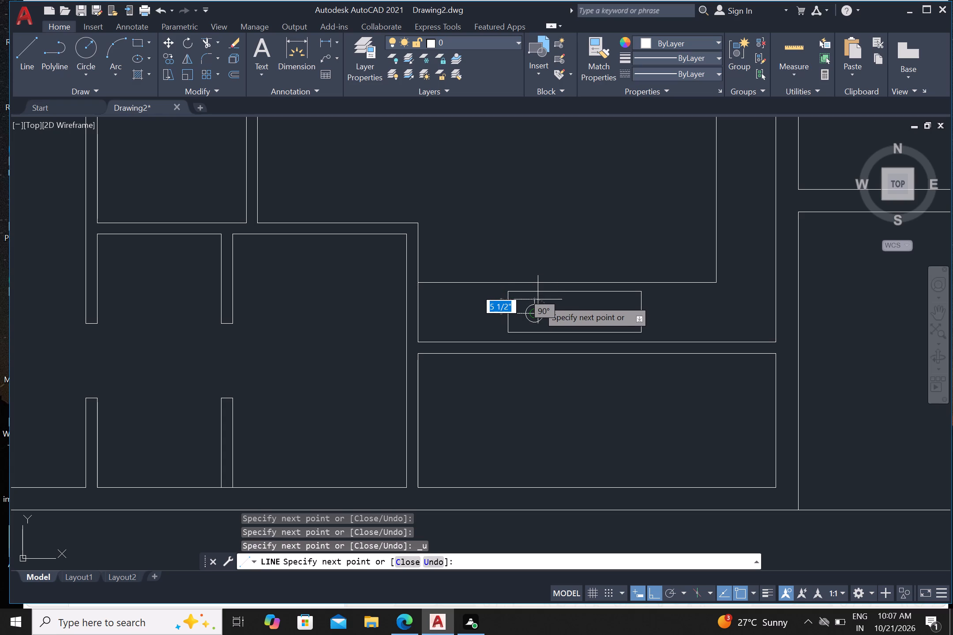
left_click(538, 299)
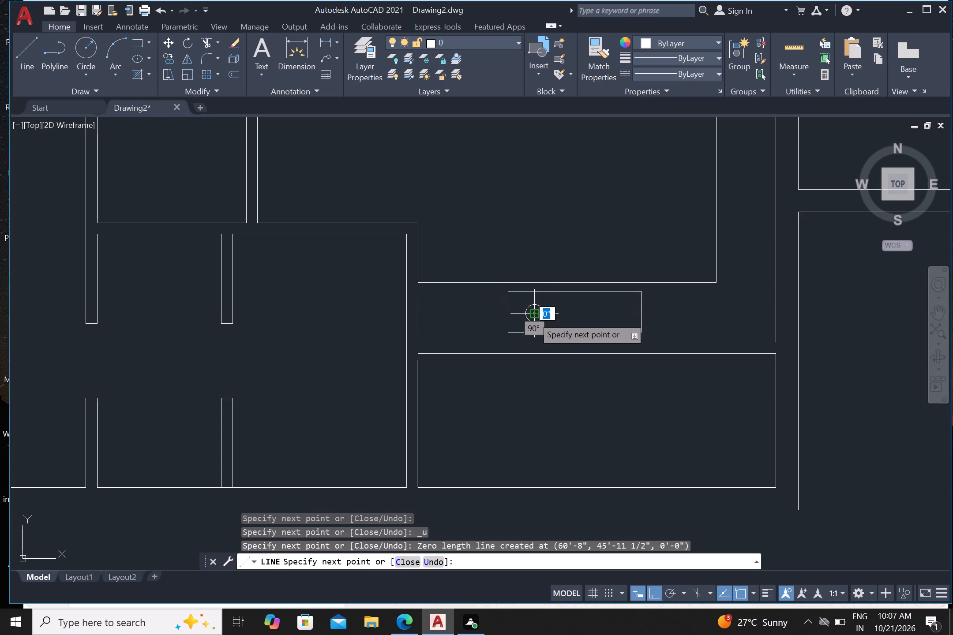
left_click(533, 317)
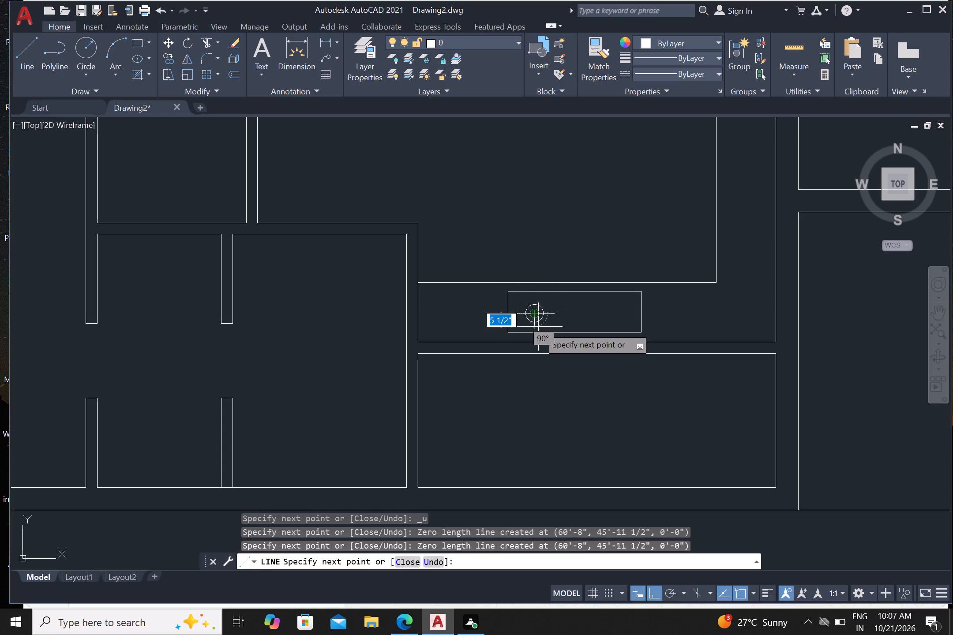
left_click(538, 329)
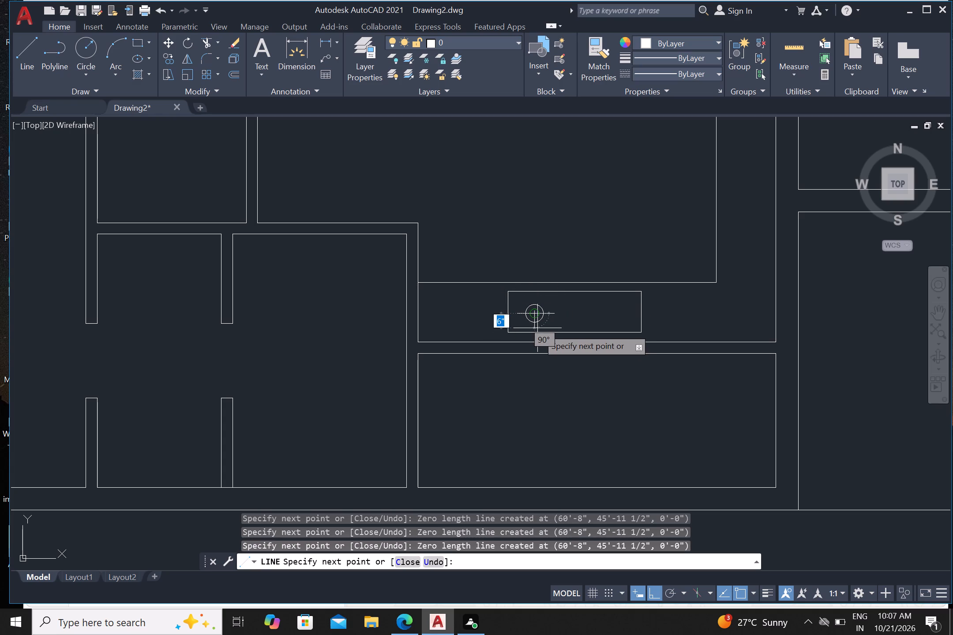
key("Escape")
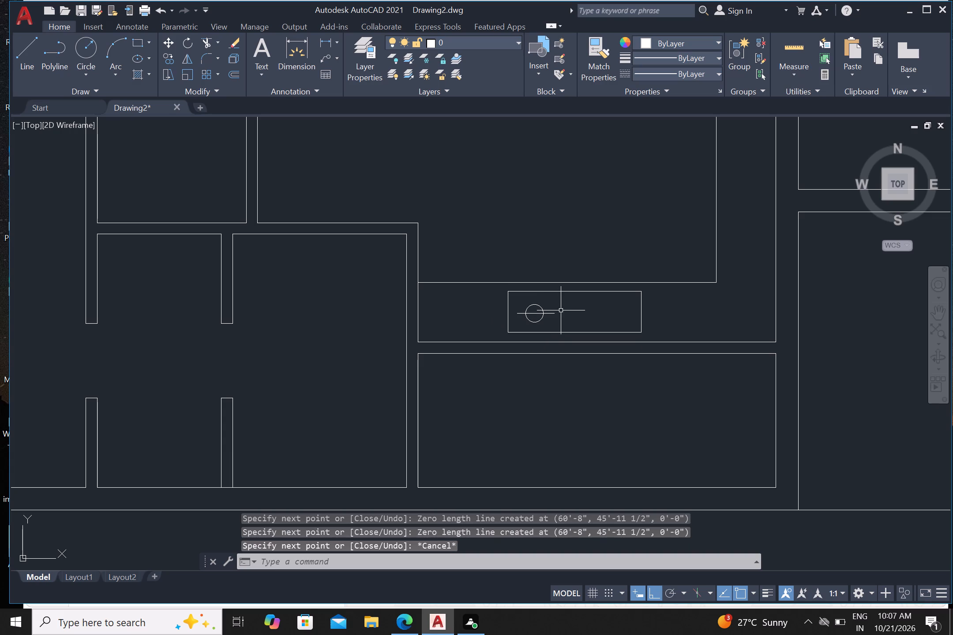
Draw a vertical line through the centre of the burner circle, extending past its top and bottom.
scroll(560, 310, "up", 3)
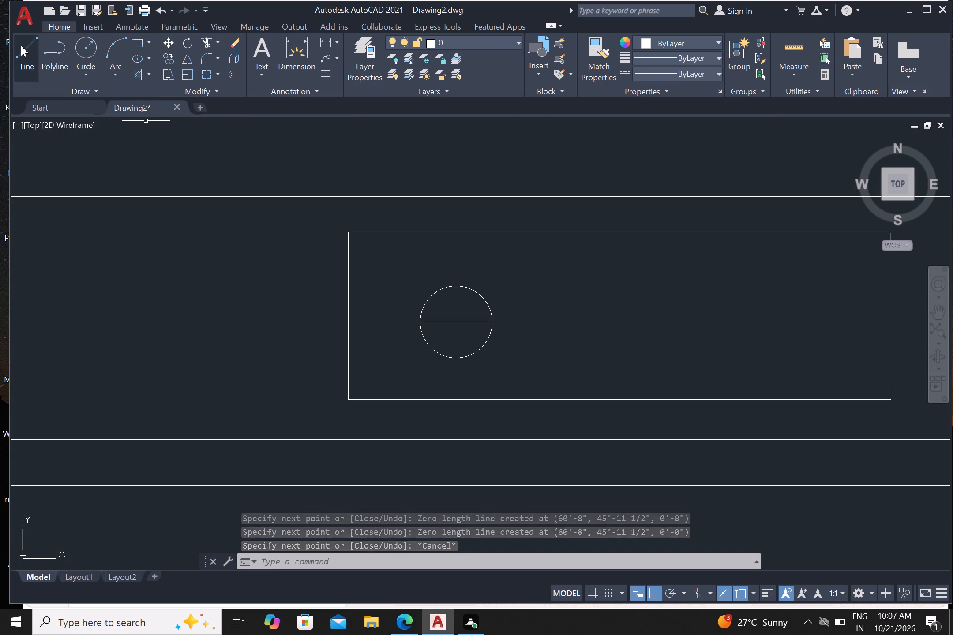
left_click(21, 45)
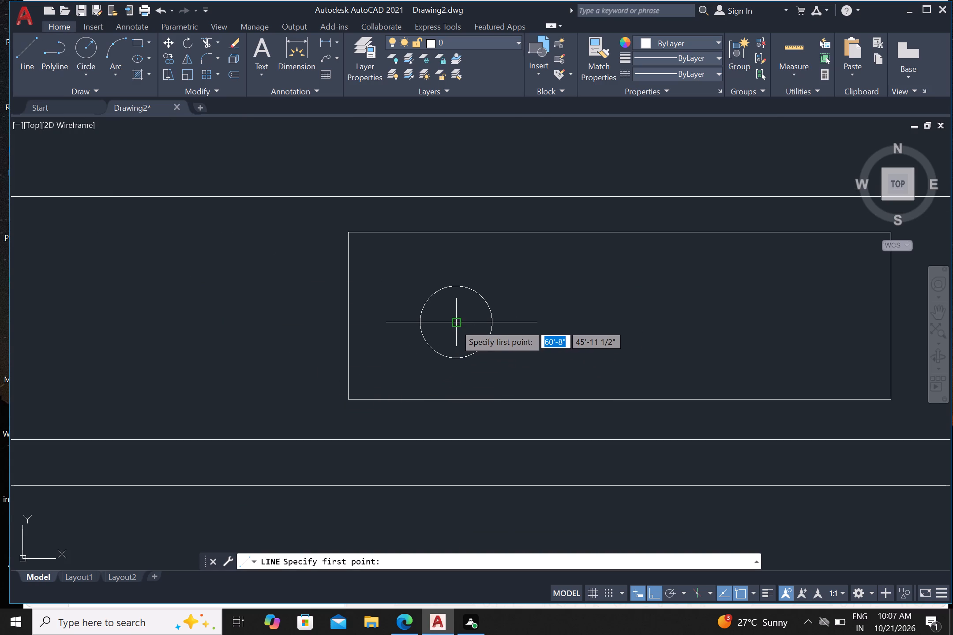
left_click_drag(457, 324, 459, 333)
left_click(454, 381)
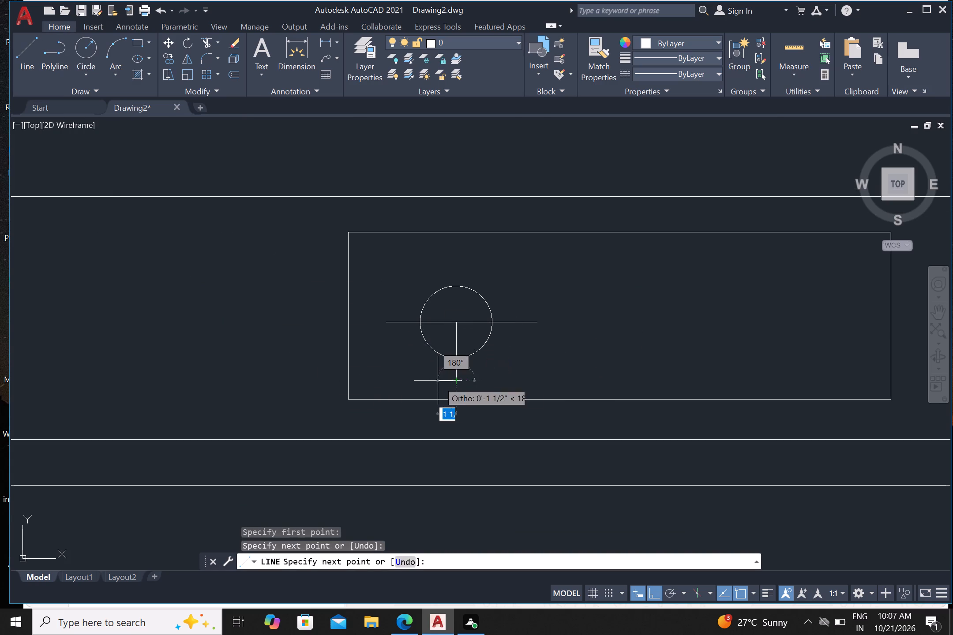
left_click(456, 321)
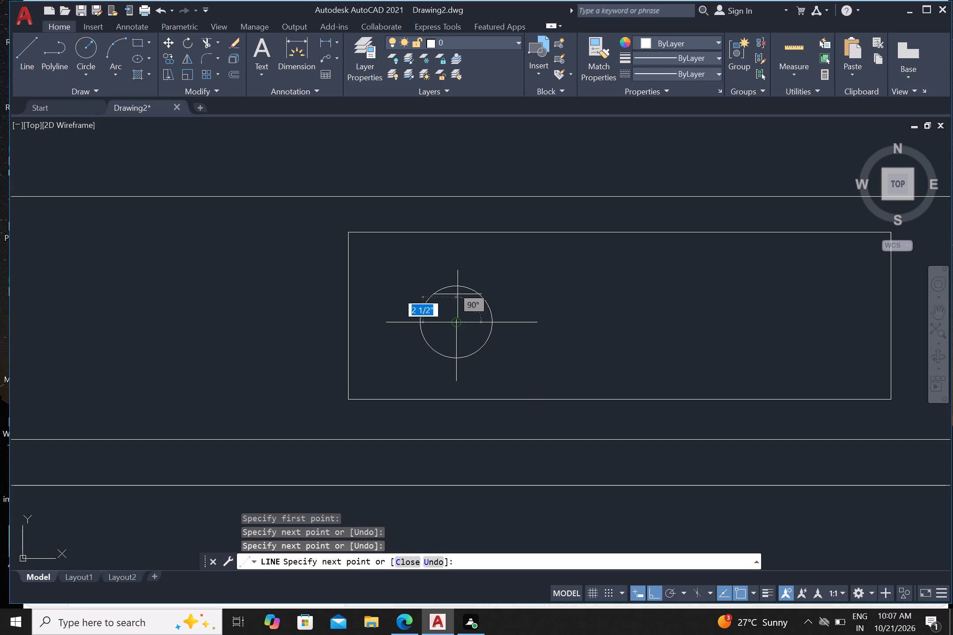
left_click(458, 254)
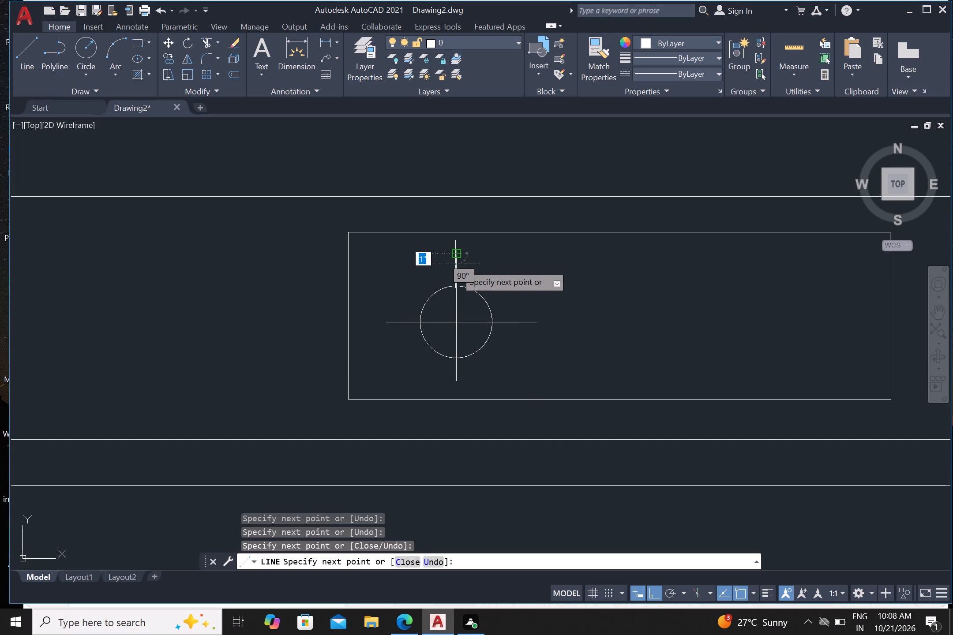
key("Escape")
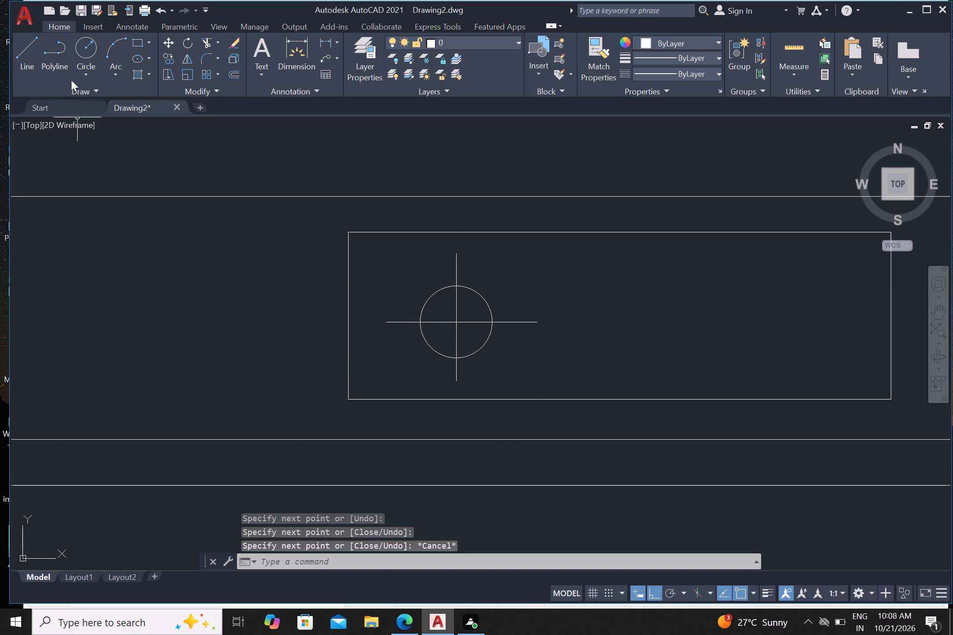
Draw a smaller concentric circle of about 1" radius at the centre of the burner circle.
left_click(90, 49)
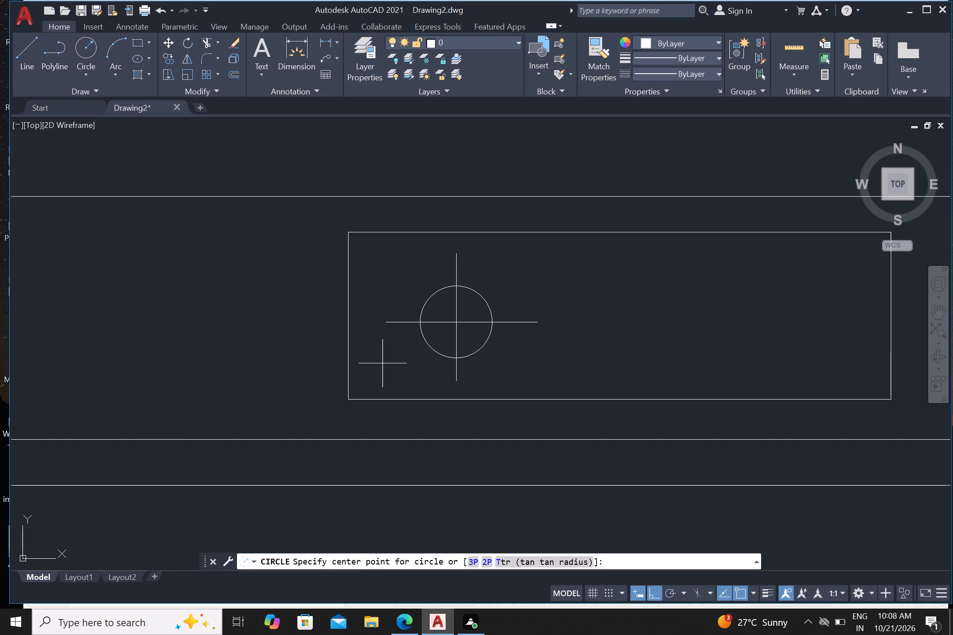
left_click(453, 320)
left_click(463, 336)
left_click(461, 332)
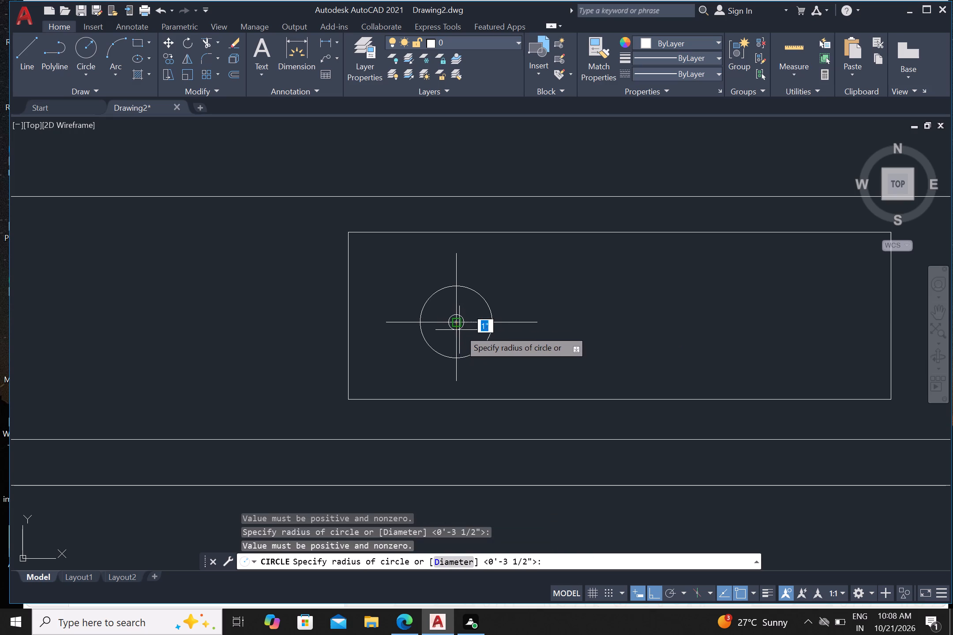
left_click(458, 330)
left_click(455, 327)
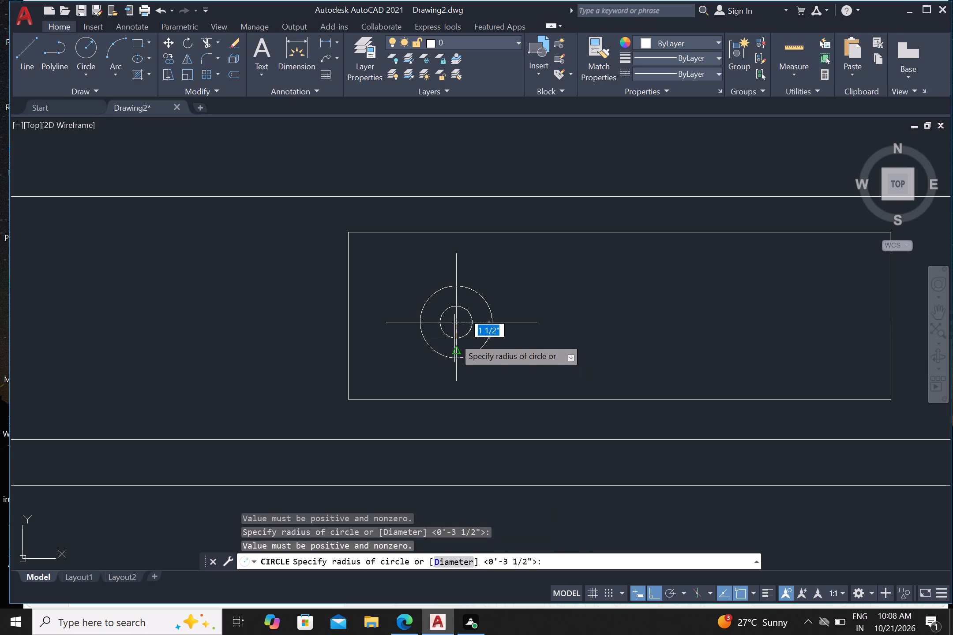
left_click(454, 336)
left_click(444, 333)
left_click(451, 325)
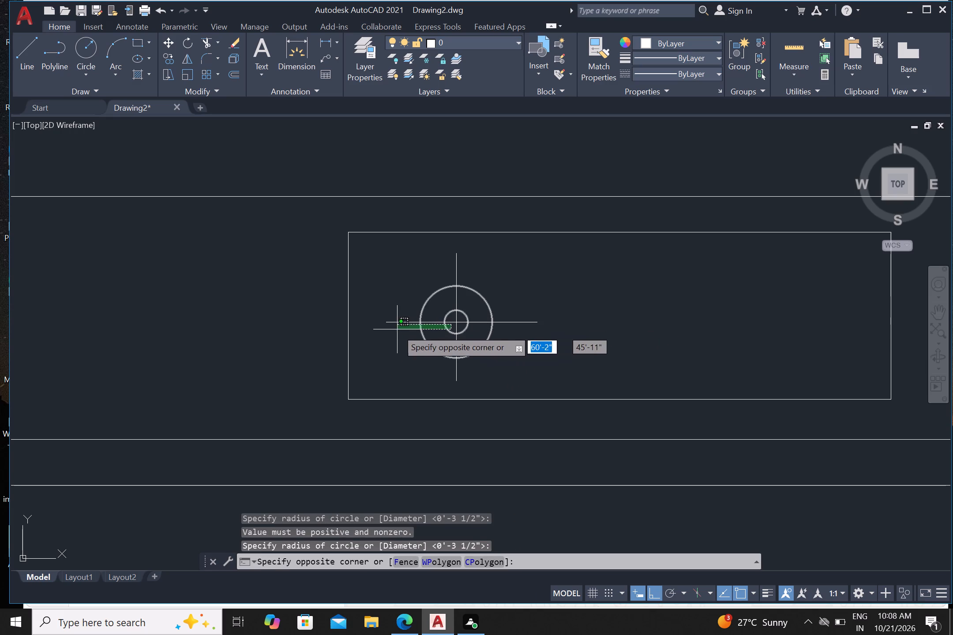
key("Escape")
Mirror the burner's circles and cross lines about the counter rectangle's vertical centreline, keeping the source objects.
scroll(406, 342, "down", 1)
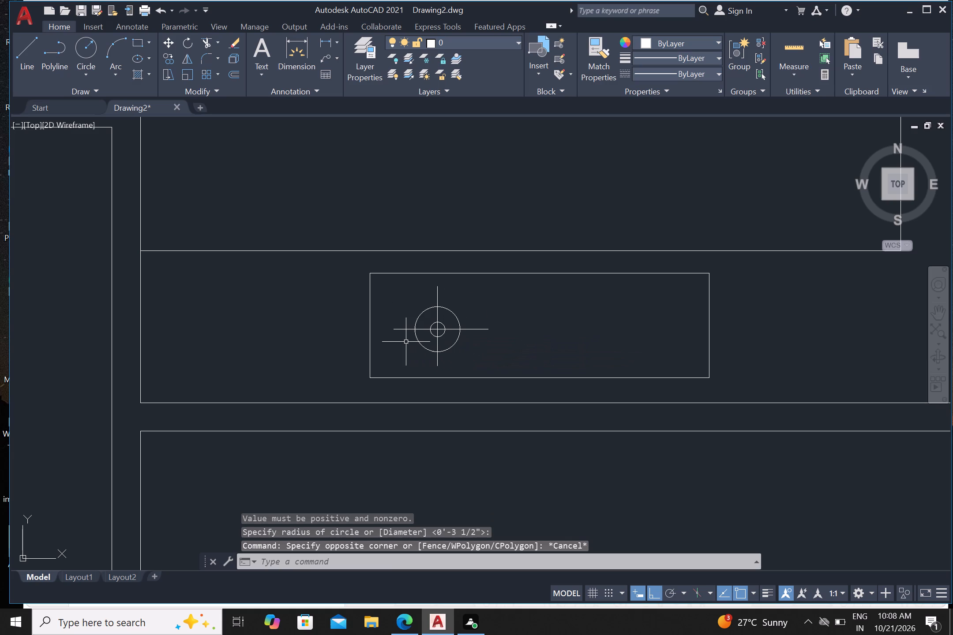
left_click(391, 282)
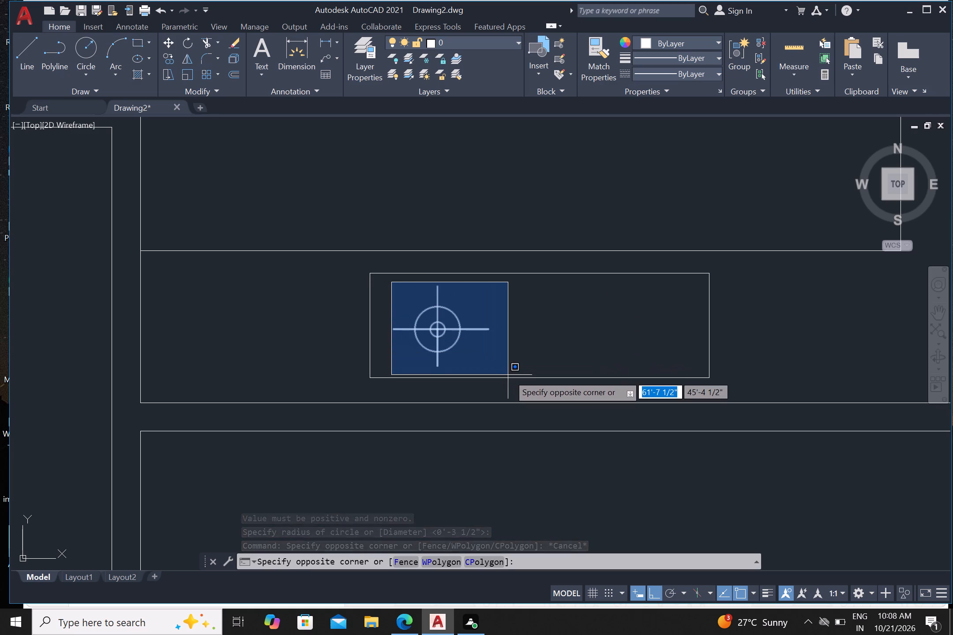
left_click(508, 374)
type("mi")
key("Return")
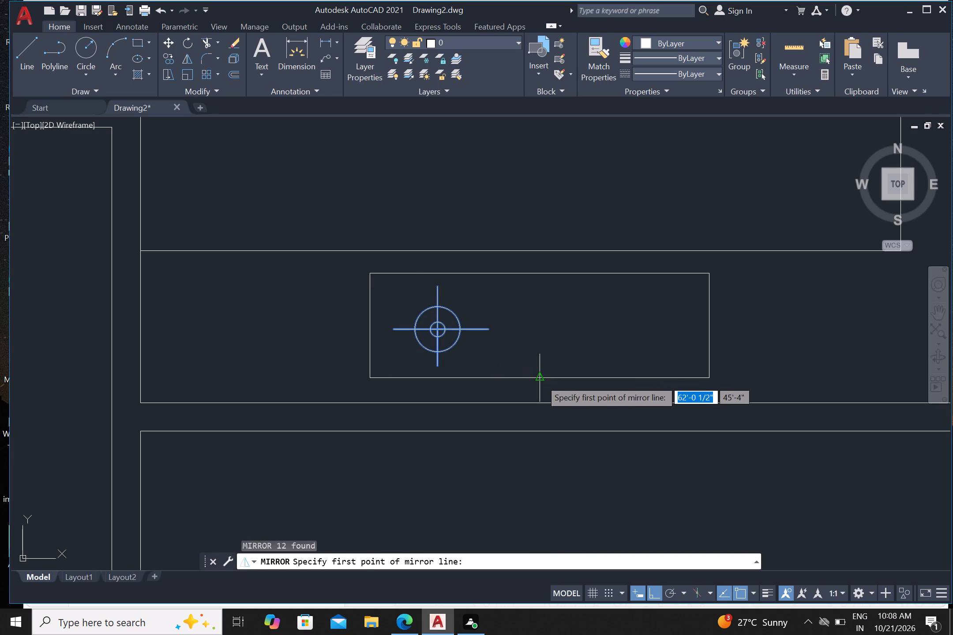
left_click_drag(542, 378, 543, 383)
left_click(542, 458)
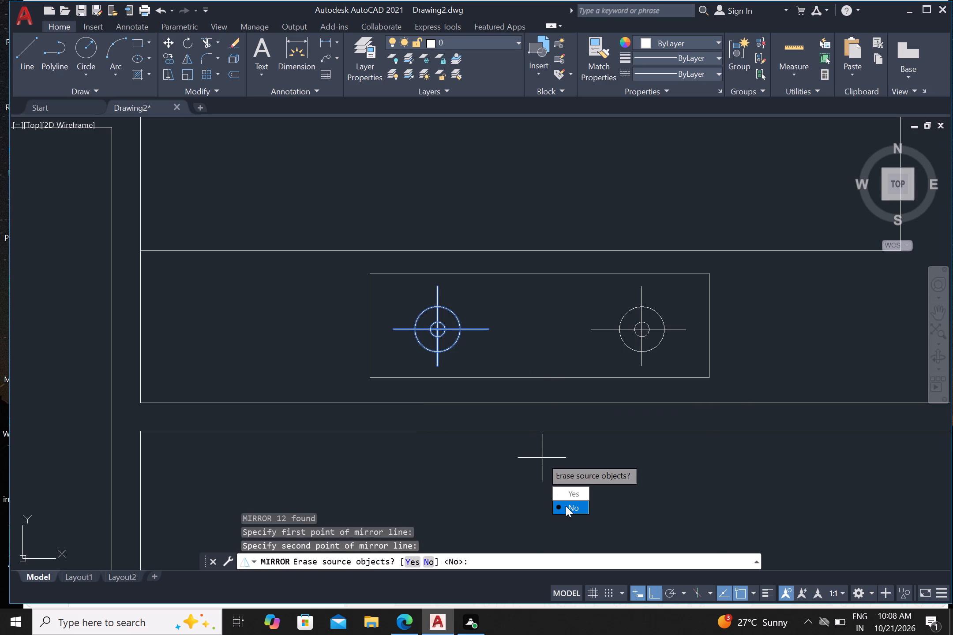
left_click_drag(566, 506, 542, 459)
Start drawing a rectangle near the upper end of the L-shaped counter's right leg.
scroll(526, 421, "down", 4)
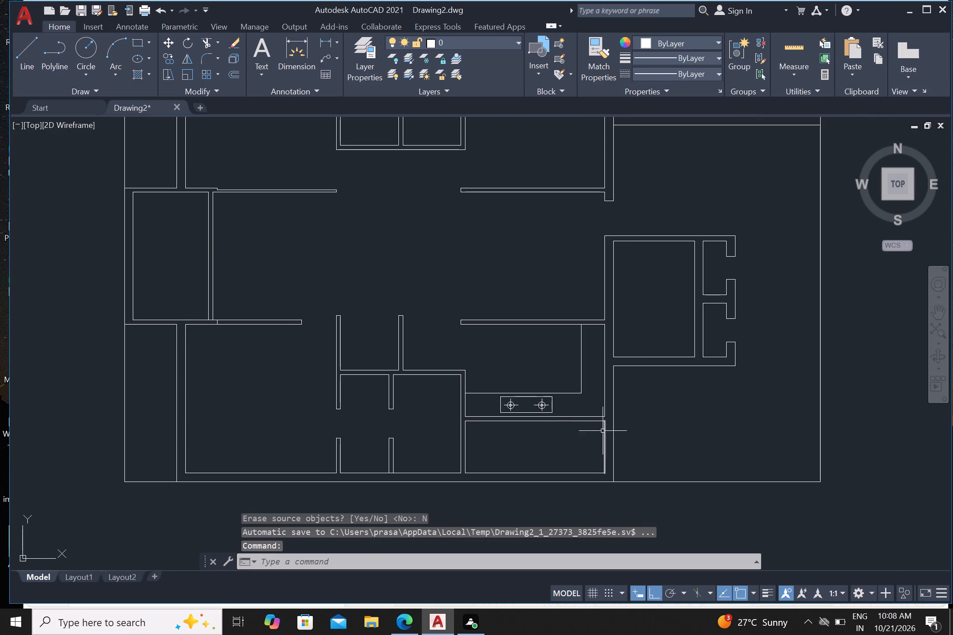
middle_click_drag(584, 400, 502, 407)
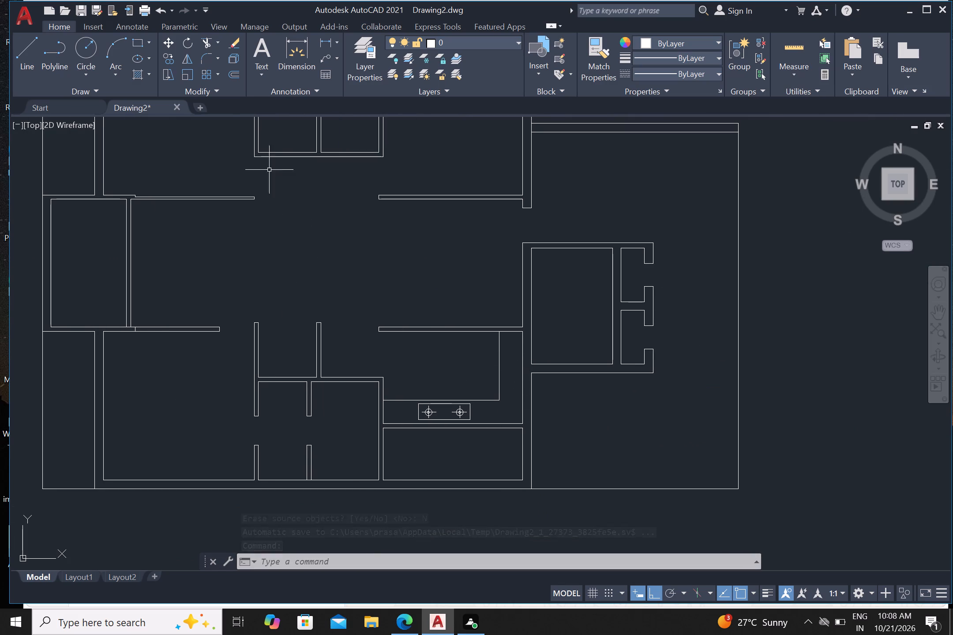
left_click(135, 42)
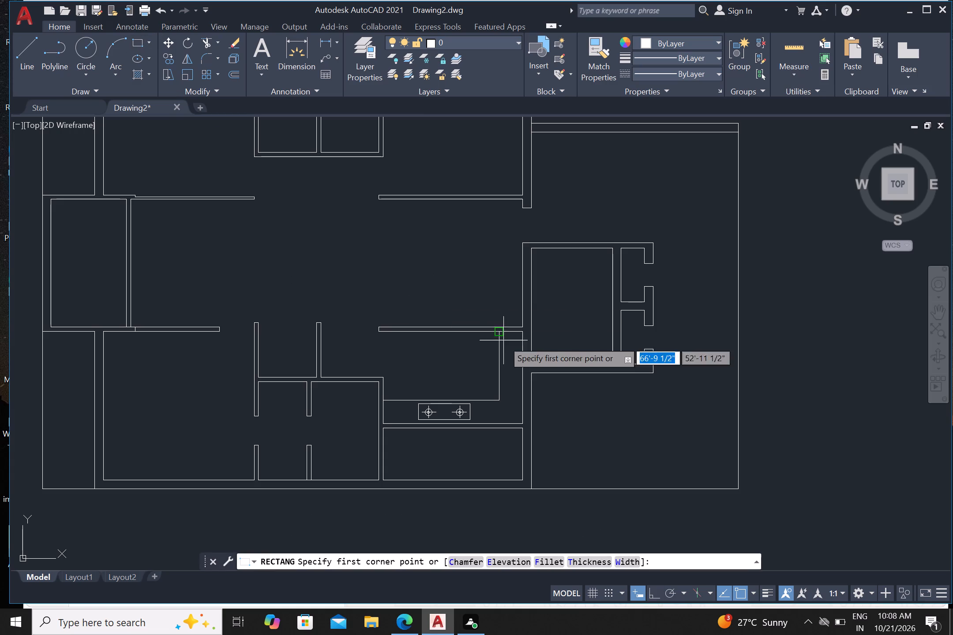
Draw a rectangle about 1'-4 1/2" wide, taller than wide, inside the right leg of the L-shaped counter.
scroll(515, 370, "up", 3)
left_click_drag(465, 347, 476, 351)
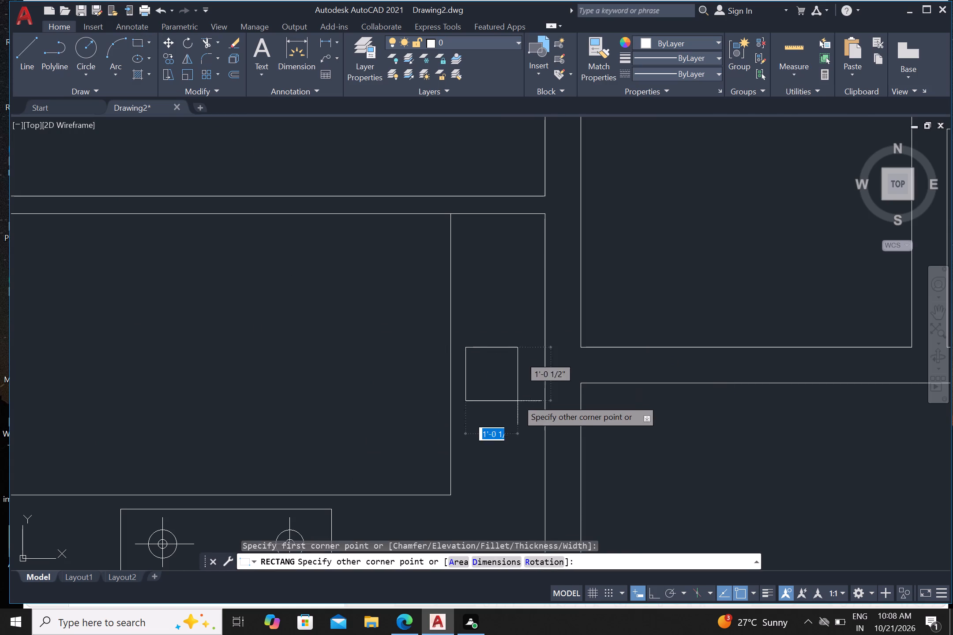
left_click(530, 450)
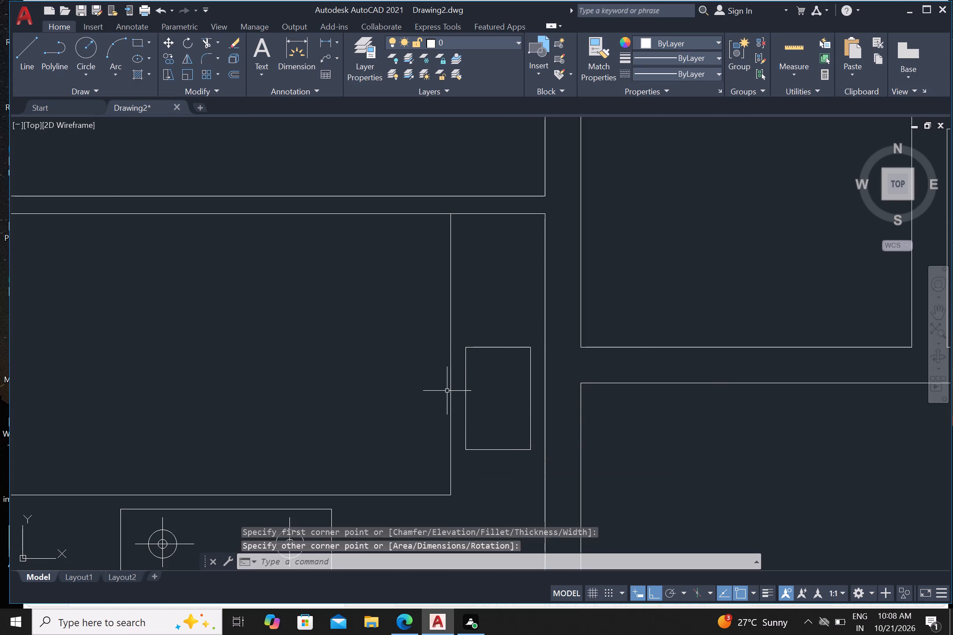
Explode the new rectangle on the counter's right leg into separate lines.
left_click(482, 348)
key("e")
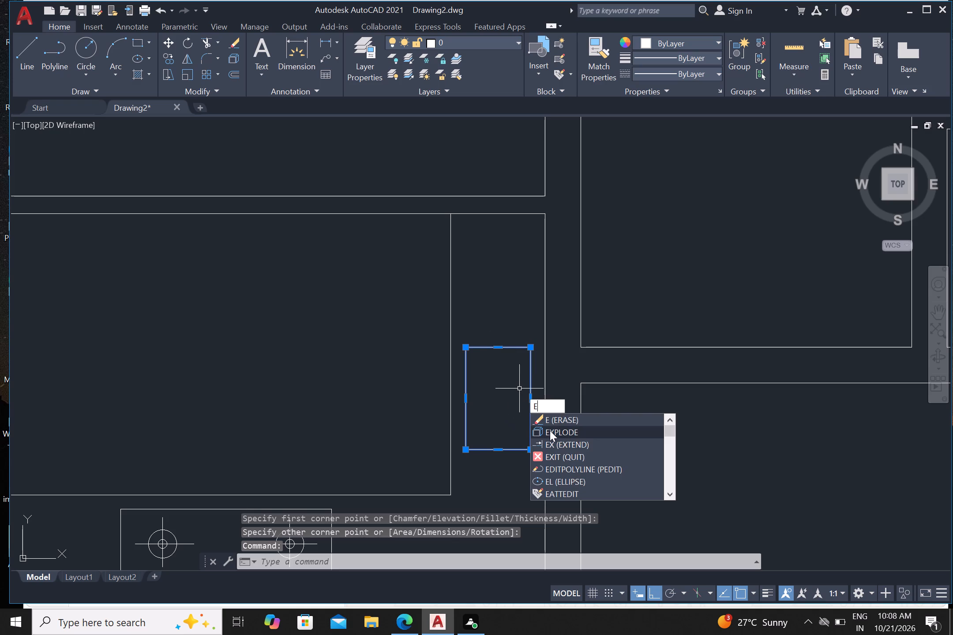
left_click(553, 430)
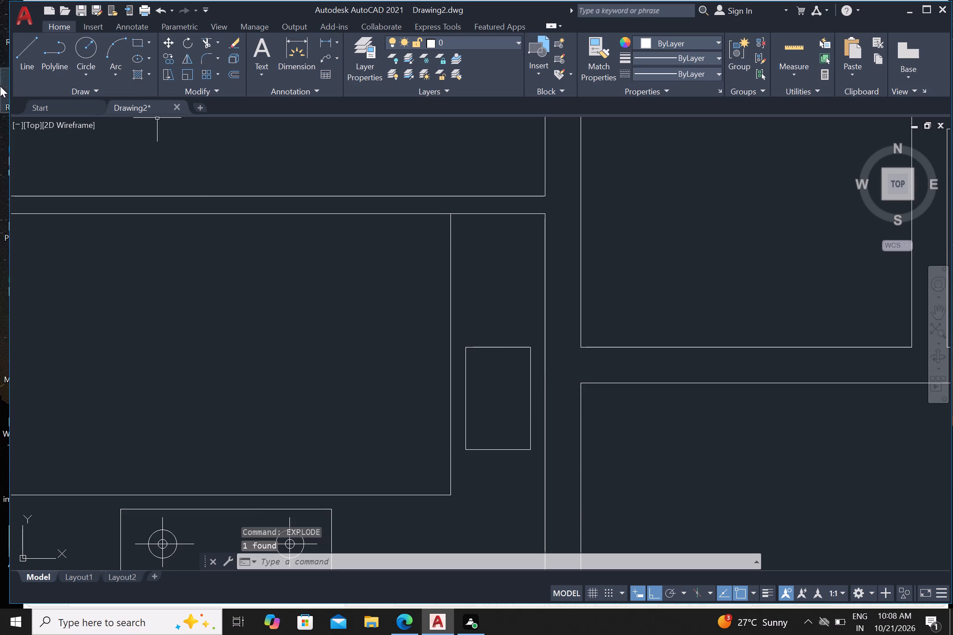
Draw a horizontal line between the midpoints of the exploded rectangle's left and right edges, splitting it in half.
left_click(32, 56)
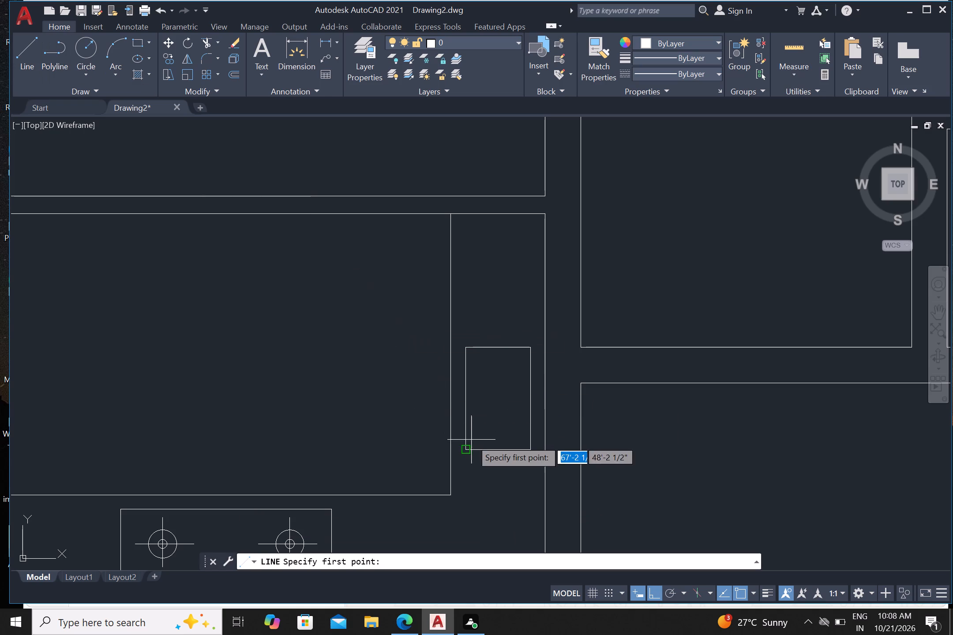
left_click(470, 398)
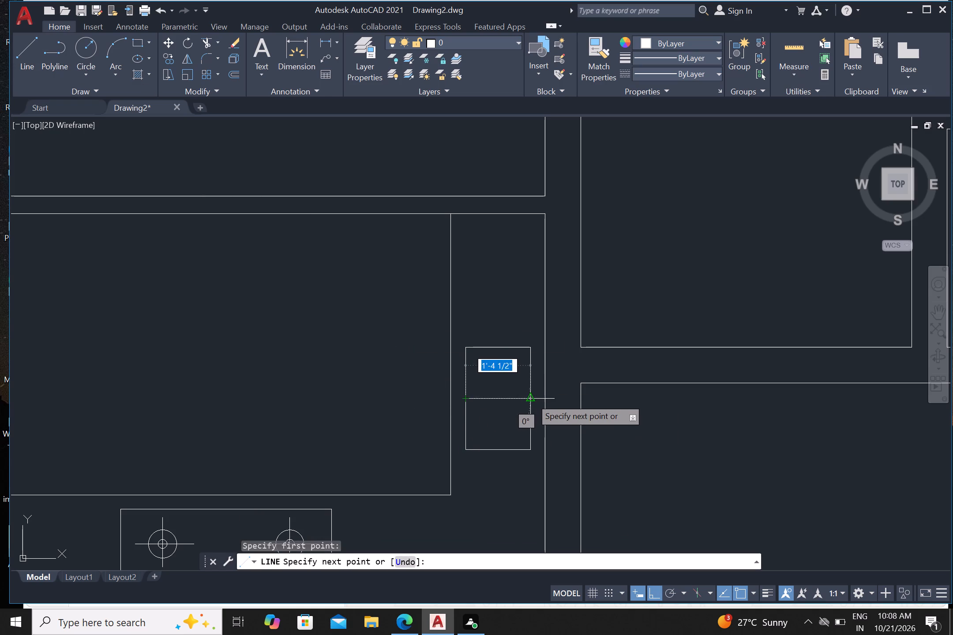
left_click(531, 397)
key("Escape")
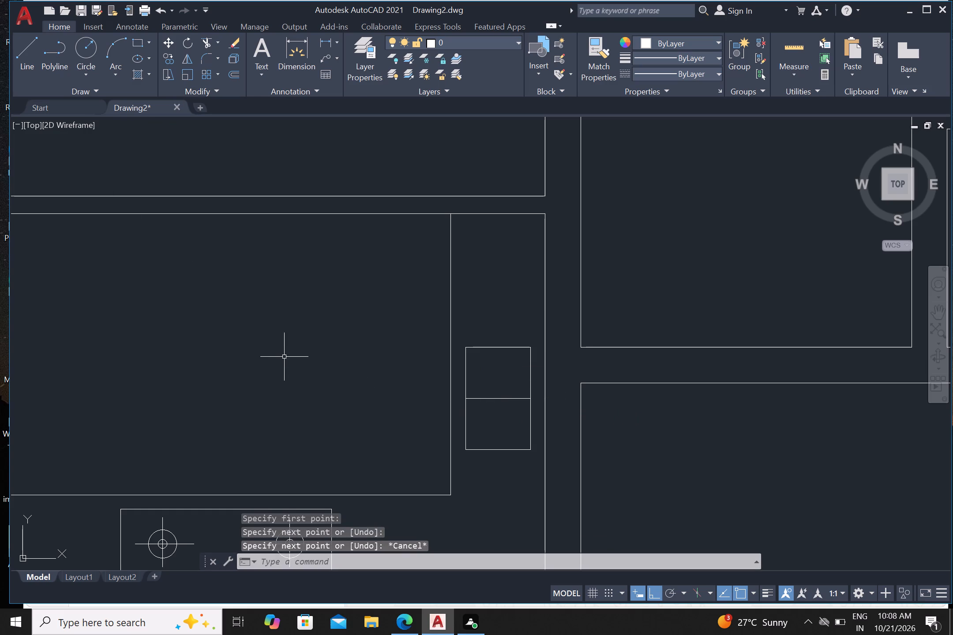
Offset the rectangle's left edge 2" inward.
key("o")
key("Return")
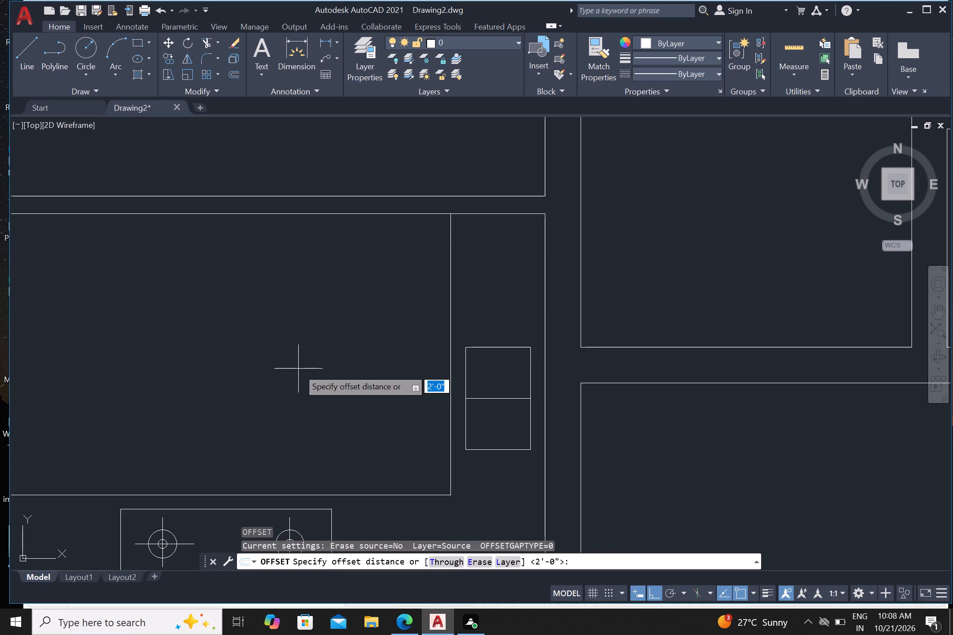
key("2")
key("shift+quotedbl")
key("Return")
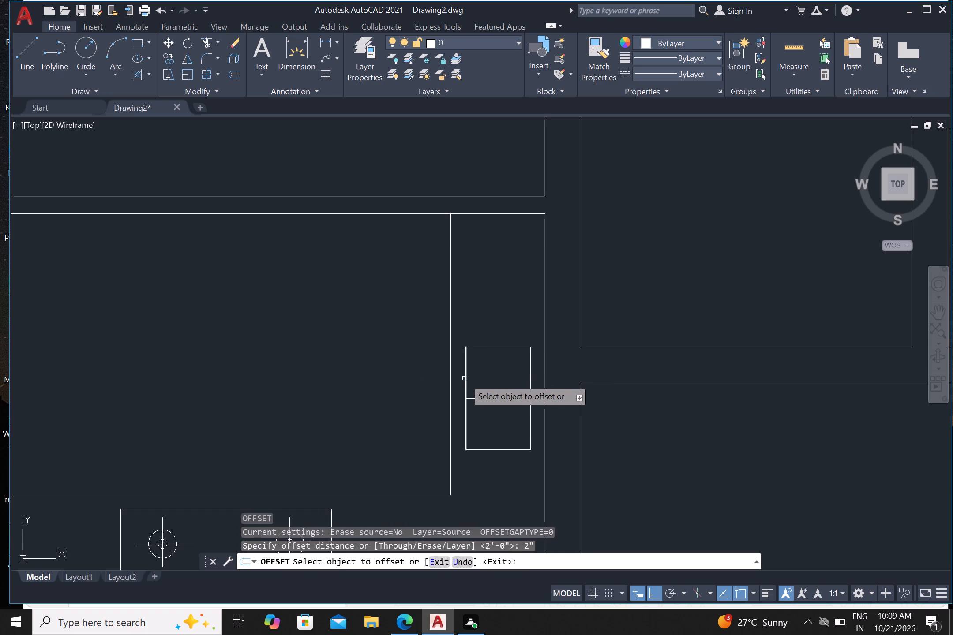
left_click(467, 378)
left_click(510, 378)
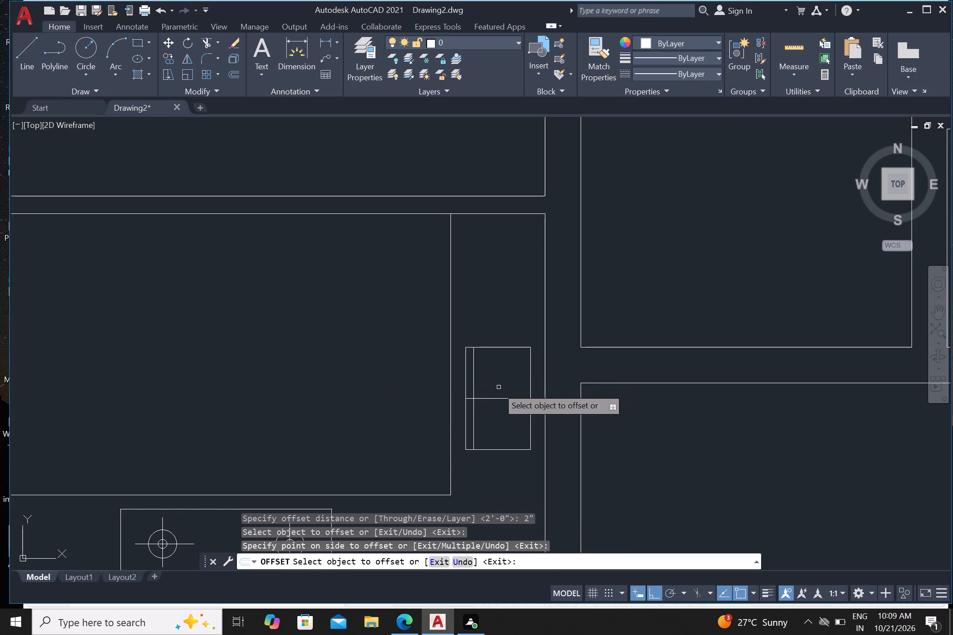
key("Escape")
Trim the part of the offset line that lies above the rectangle's horizontal dividing line.
type("tr")
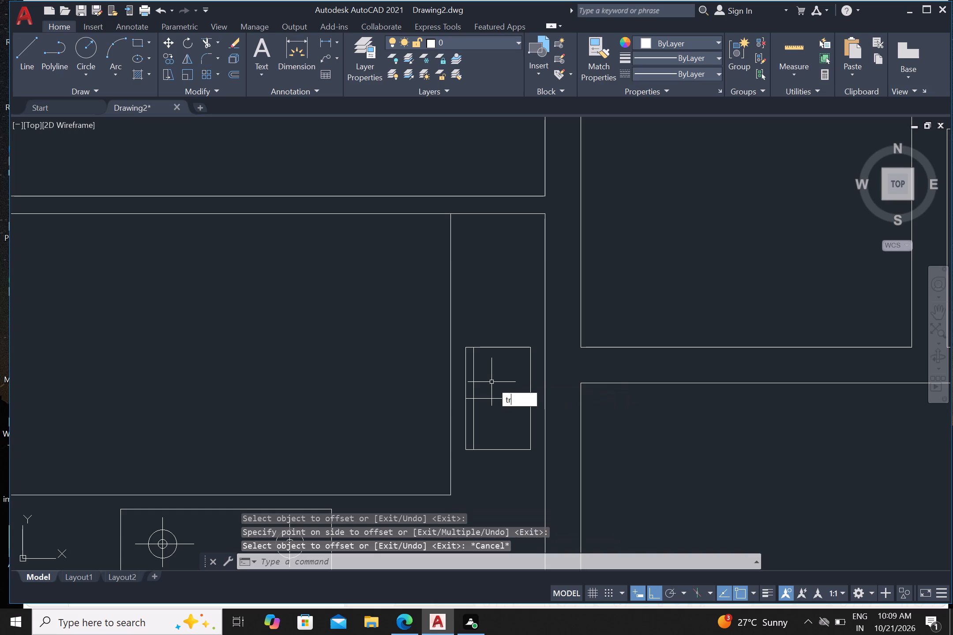
key("Return")
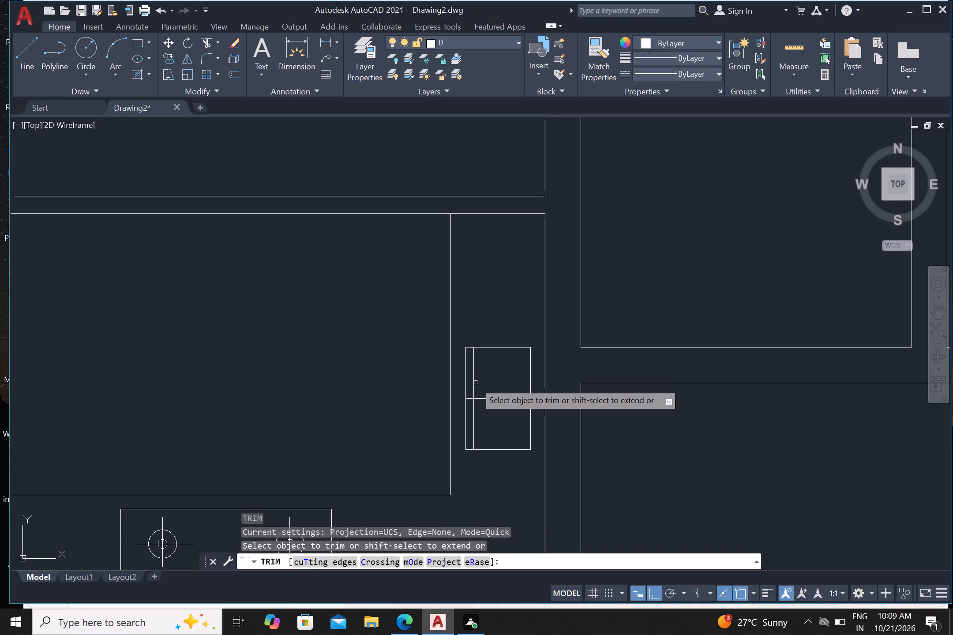
left_click(475, 384)
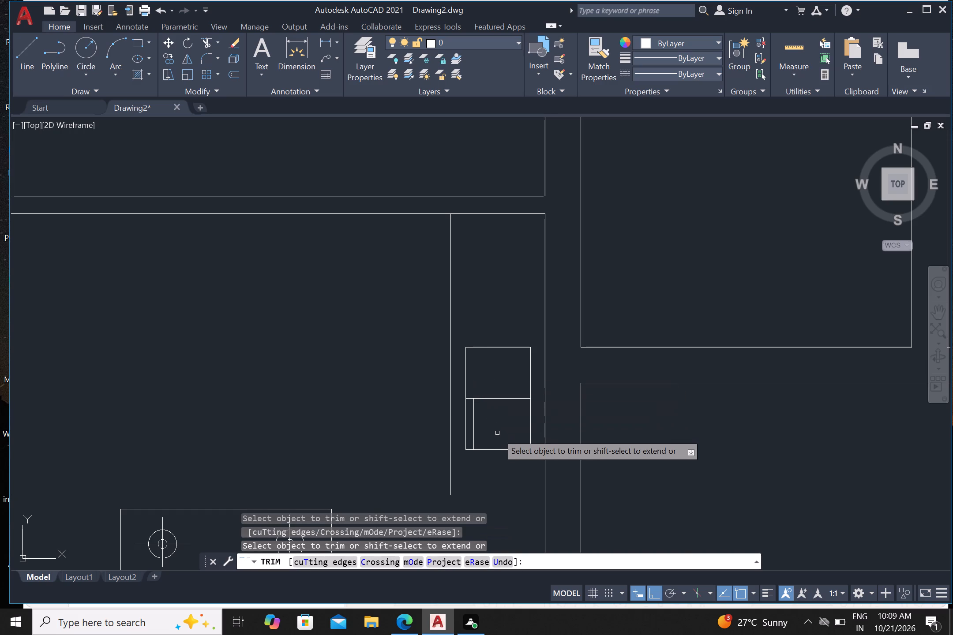
key("Escape")
Offset the short vertical line rightward six times at 2" spacing to fill the rectangle's lower half with drainboard lines.
key("o")
key("Return")
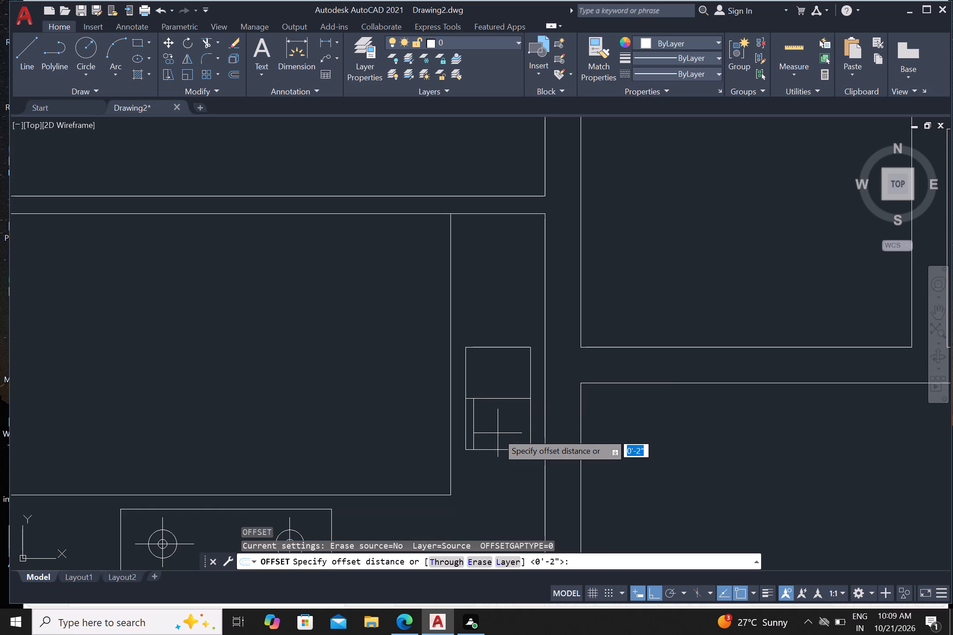
key("Return")
left_click(473, 419)
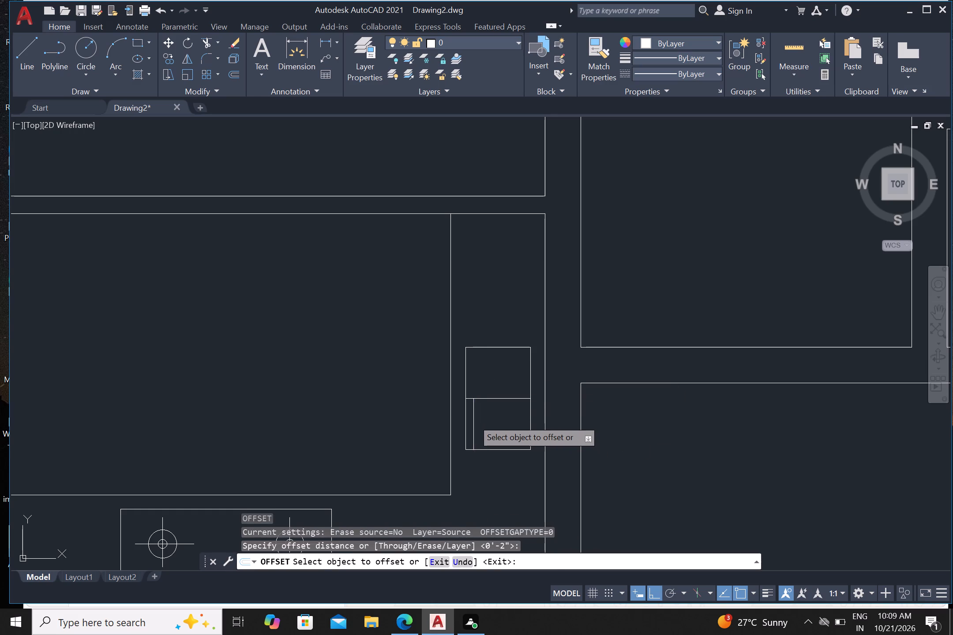
left_click_drag(492, 421, 502, 420)
left_click(480, 416)
left_click(526, 432)
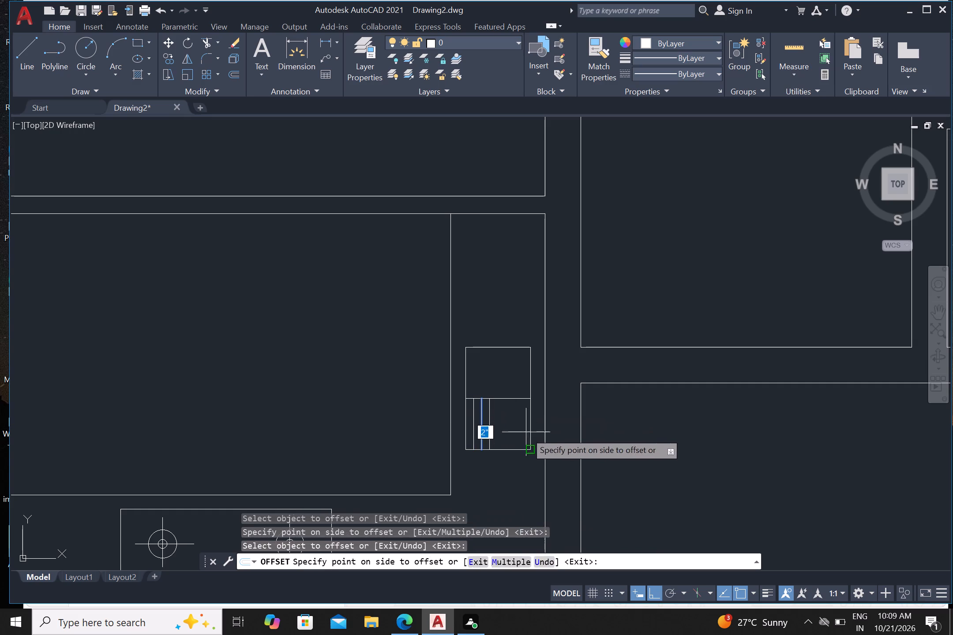
left_click(491, 434)
left_click_drag(512, 428, 518, 429)
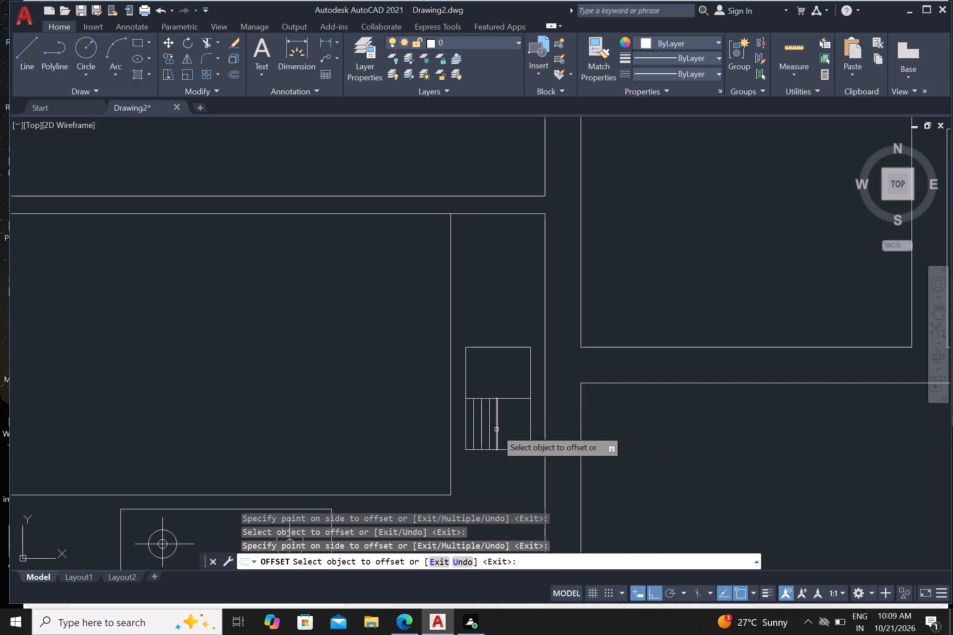
left_click(496, 430)
left_click_drag(518, 429, 525, 430)
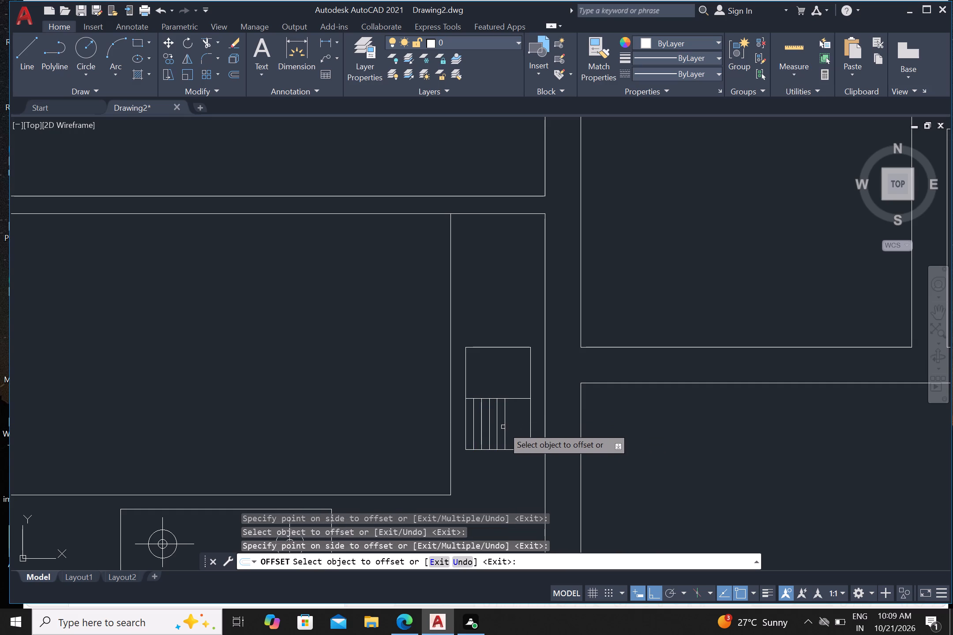
left_click_drag(504, 426, 511, 425)
left_click(526, 419)
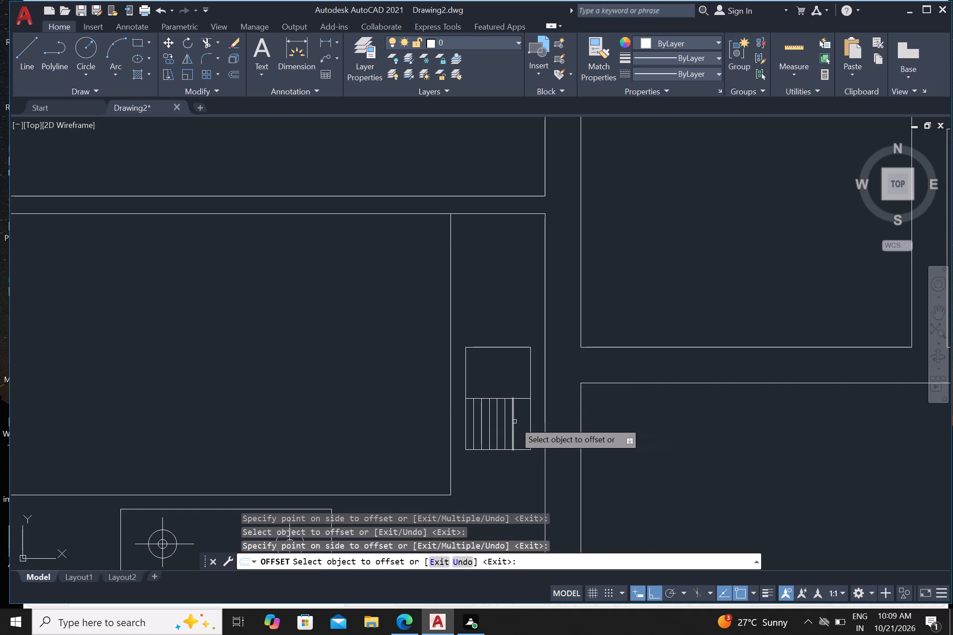
left_click(514, 422)
left_click_drag(521, 420, 526, 424)
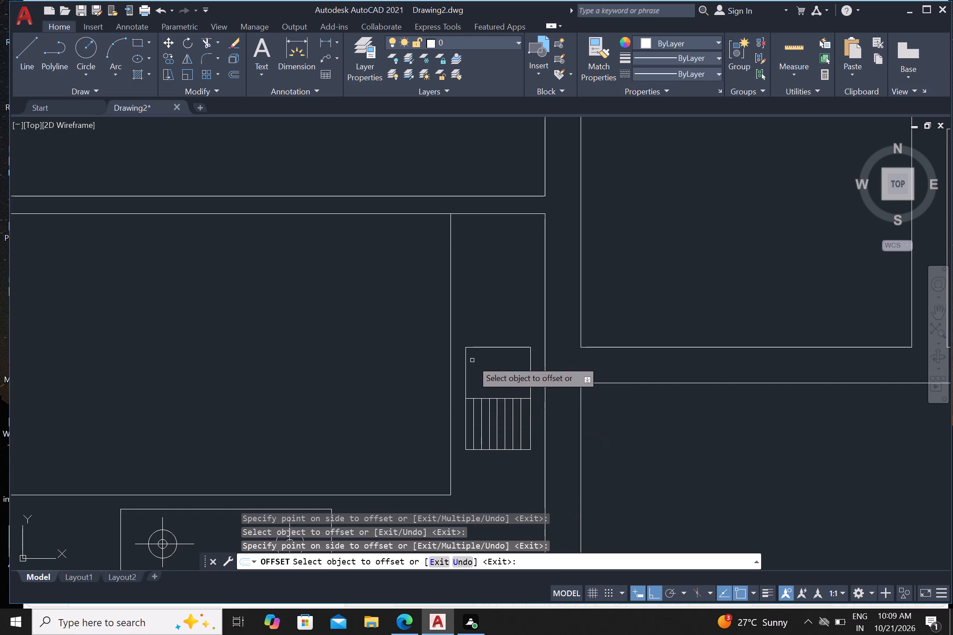
key("Escape")
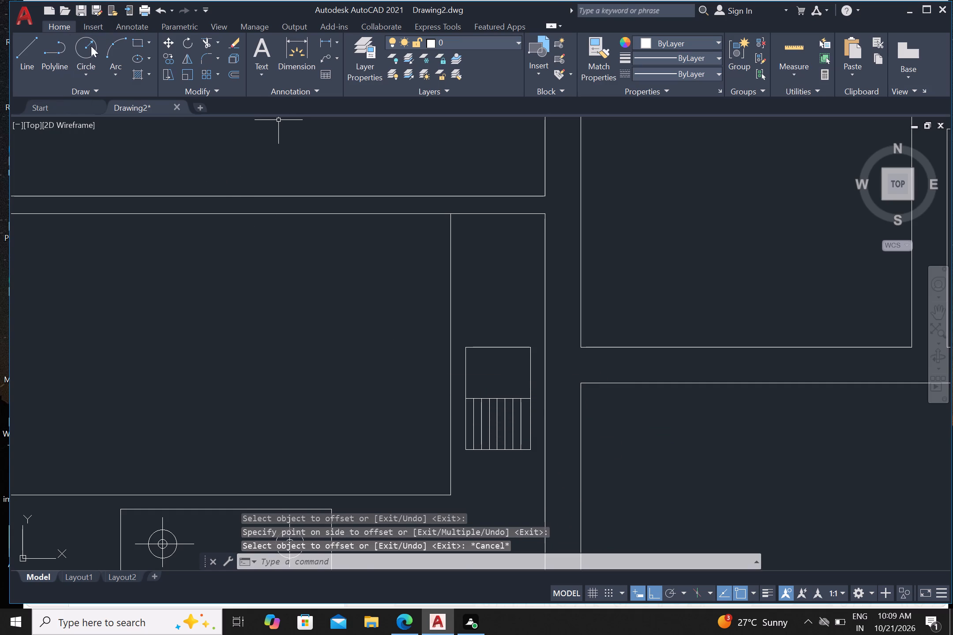
Draw a circle of about 3" radius at the middle of the rectangle's upper half.
left_click(88, 49)
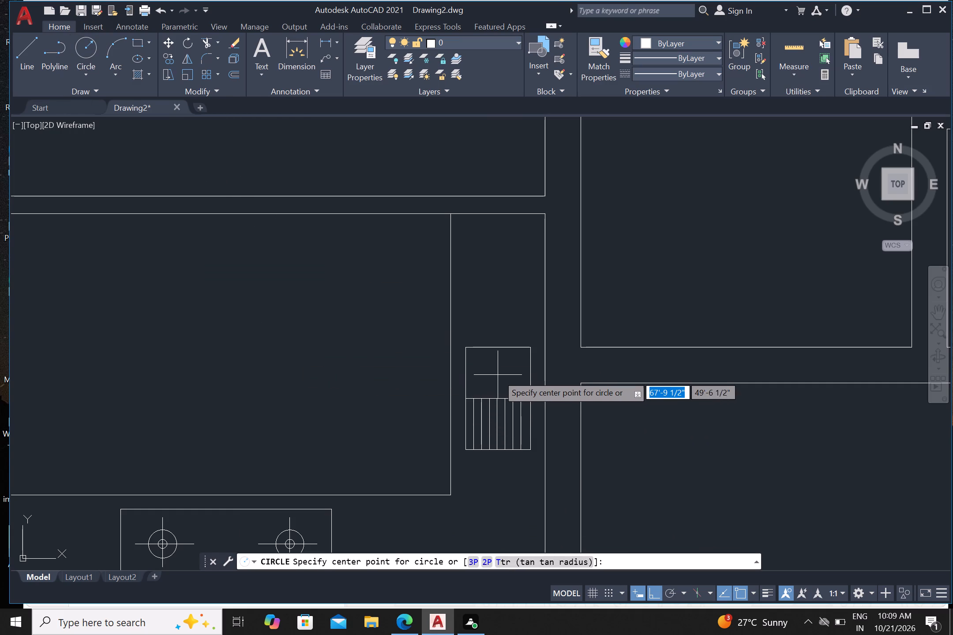
left_click(499, 374)
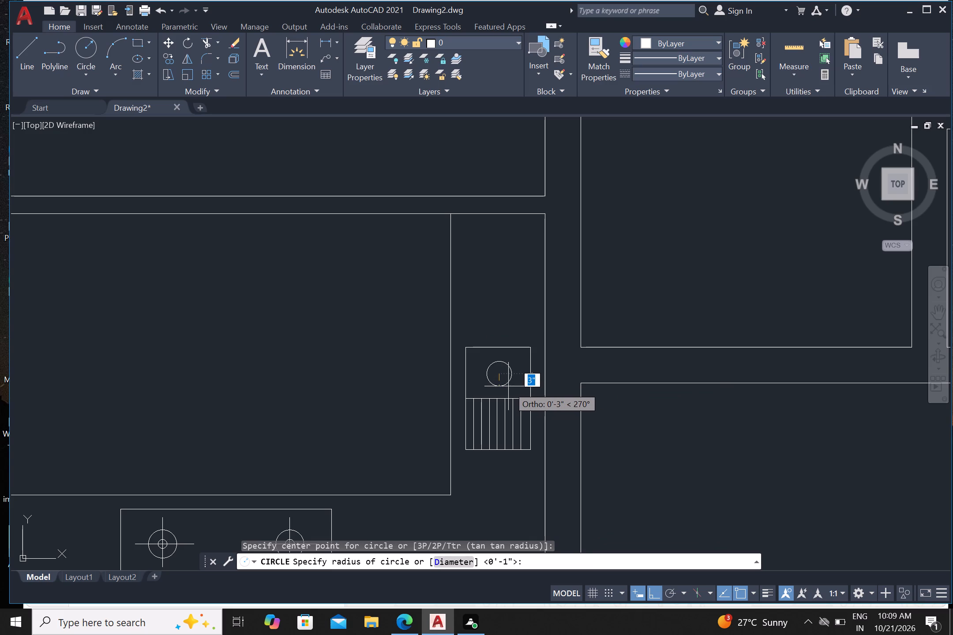
left_click(508, 386)
Draw a closed outline of lines, 8' wide by 6' high, near the right wall of the plan's upper-right room.
scroll(361, 351, "down", 3)
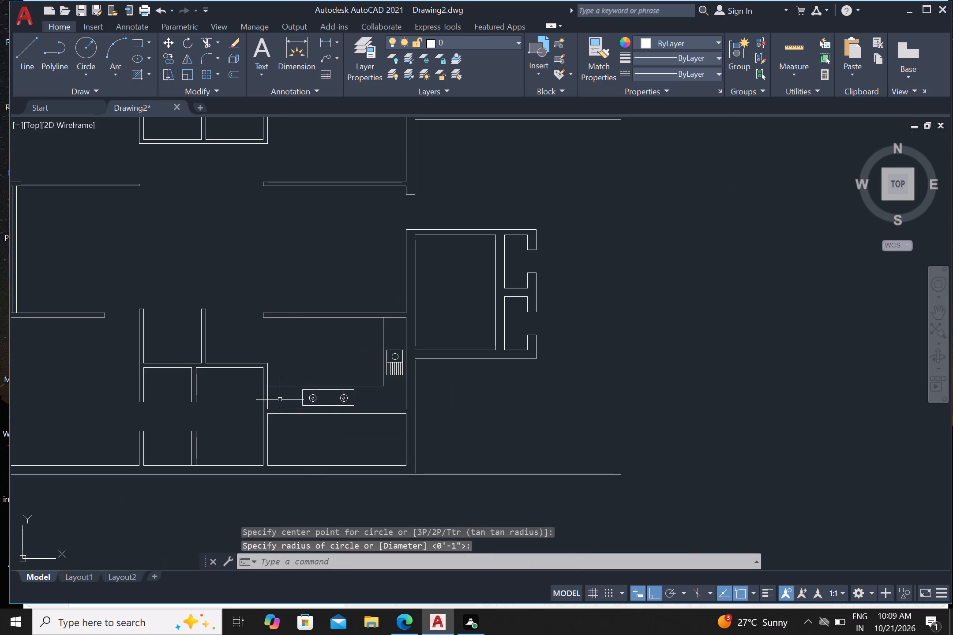
scroll(283, 333, "down", 1)
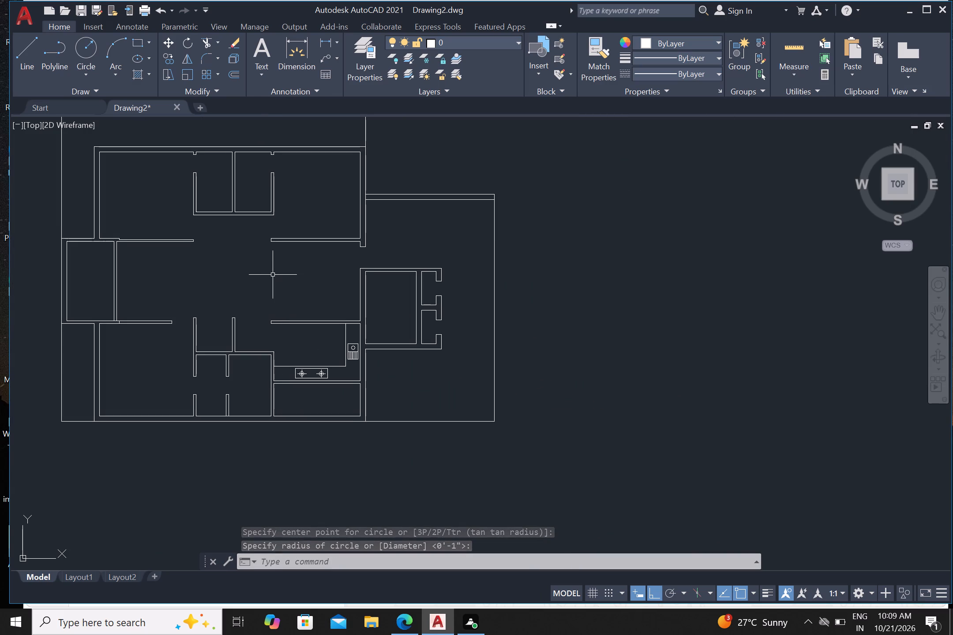
middle_click_drag(273, 275, 423, 295)
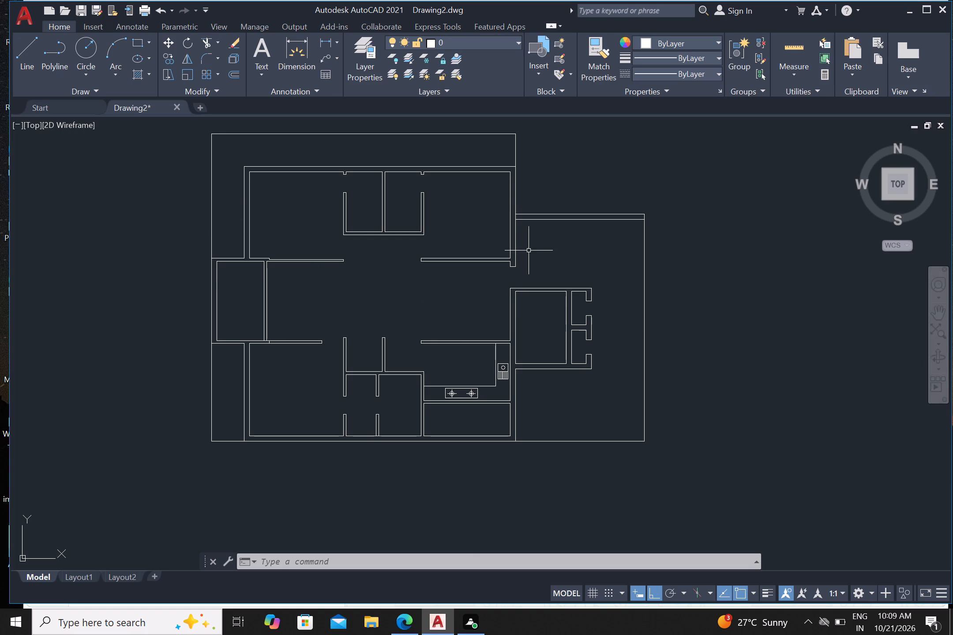
scroll(480, 212, "up", 1)
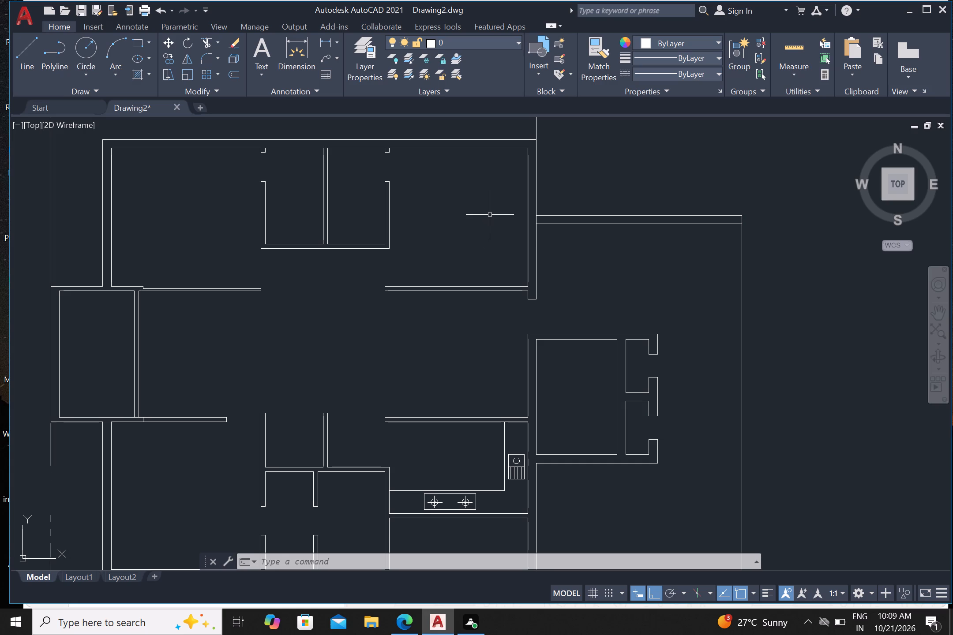
key("l")
key("Return")
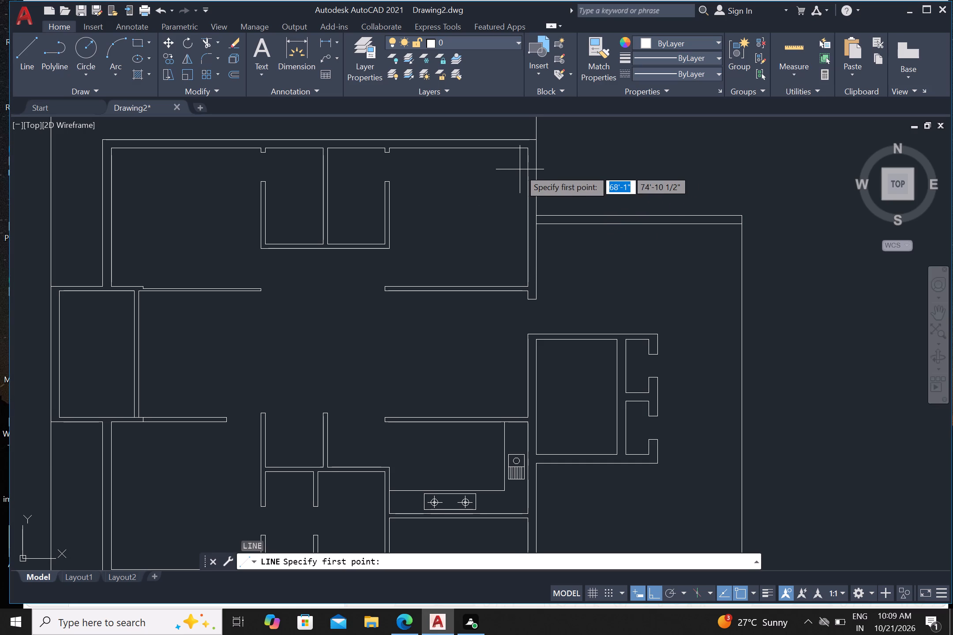
left_click(520, 169)
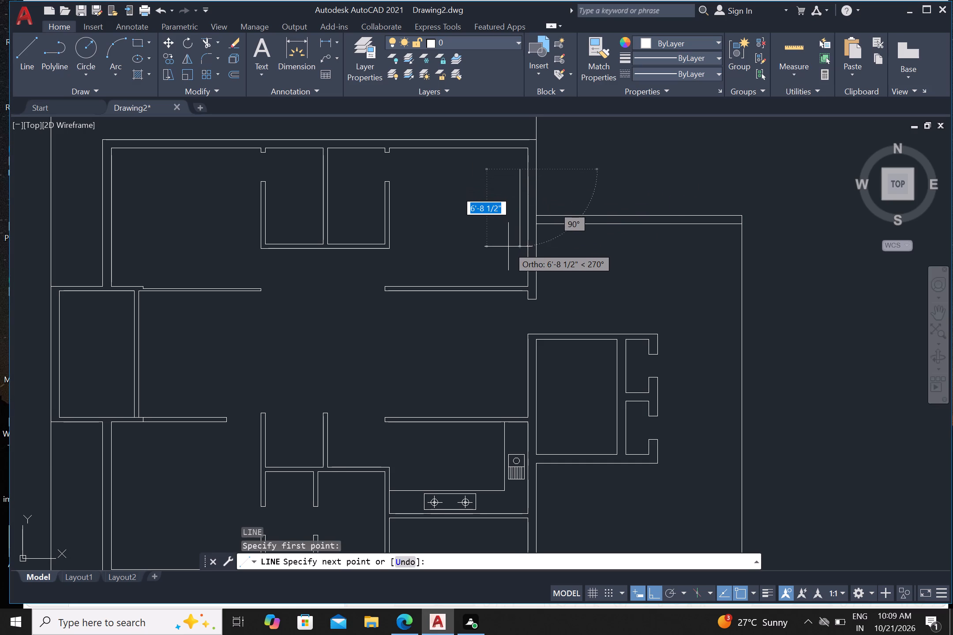
type("6'")
key("Return")
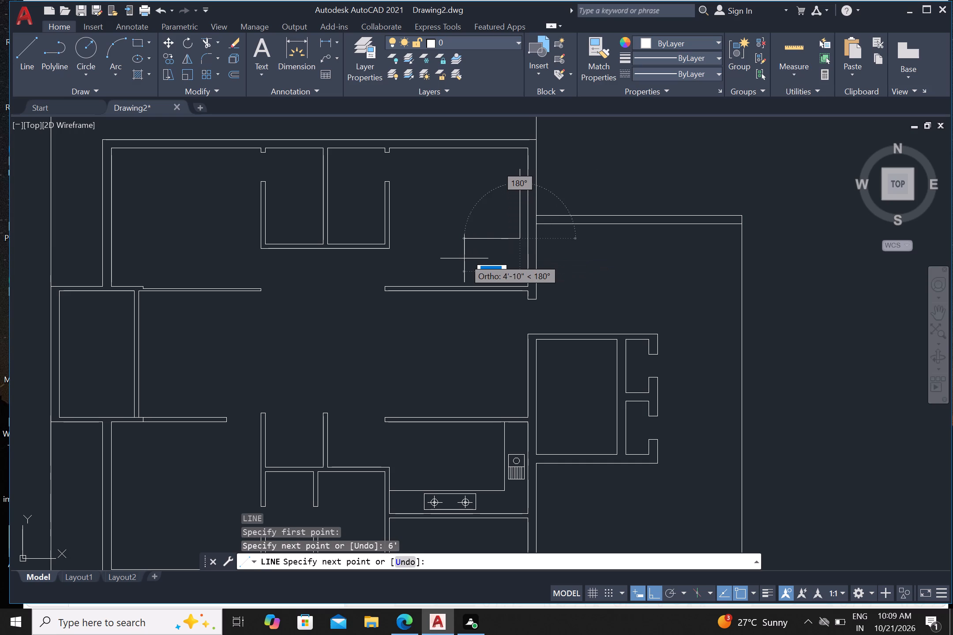
type("8'")
key("Return")
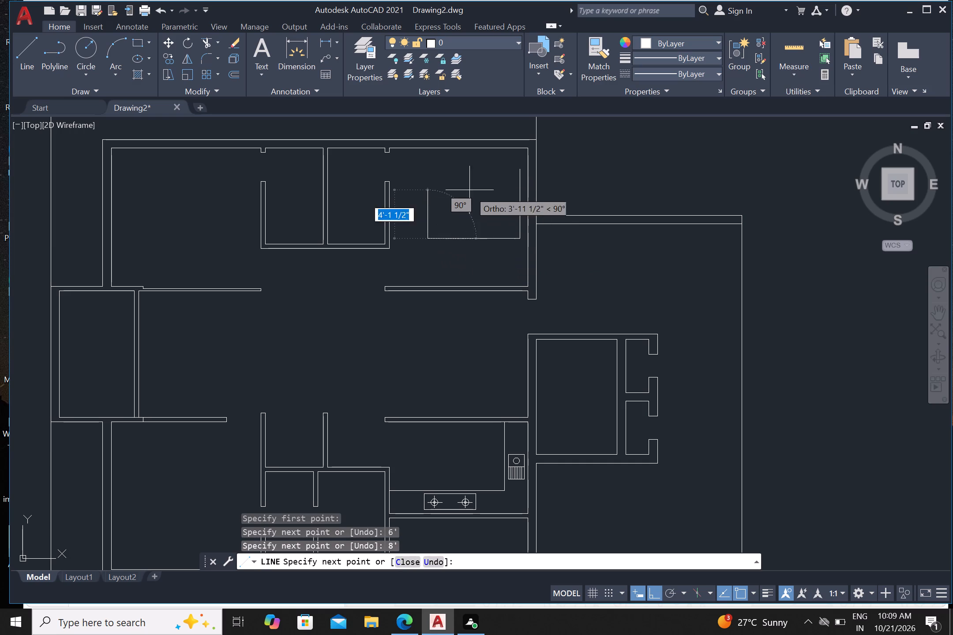
type("6'")
key("Return")
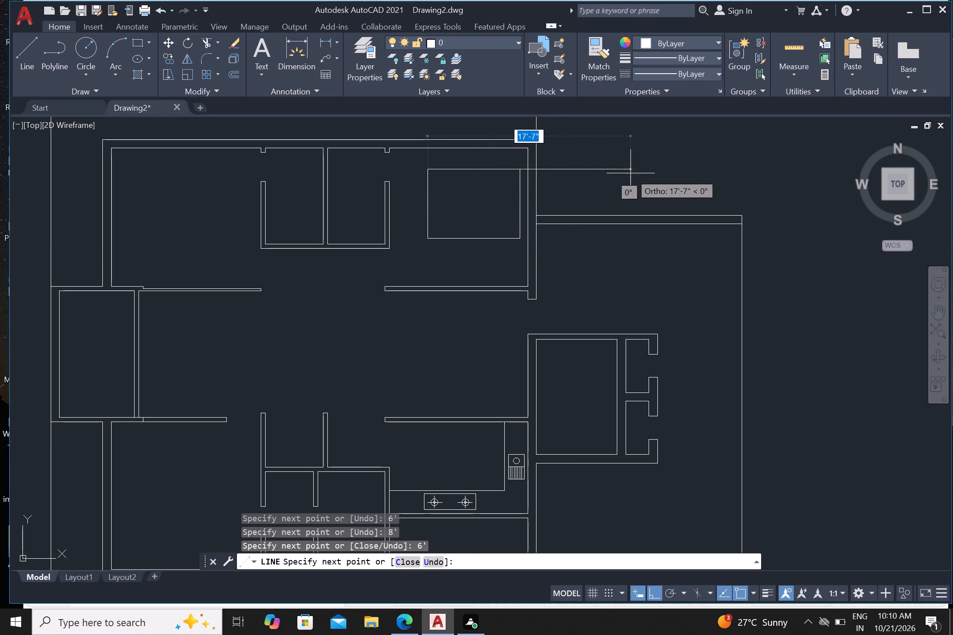
key("c")
key("Return")
key("Escape")
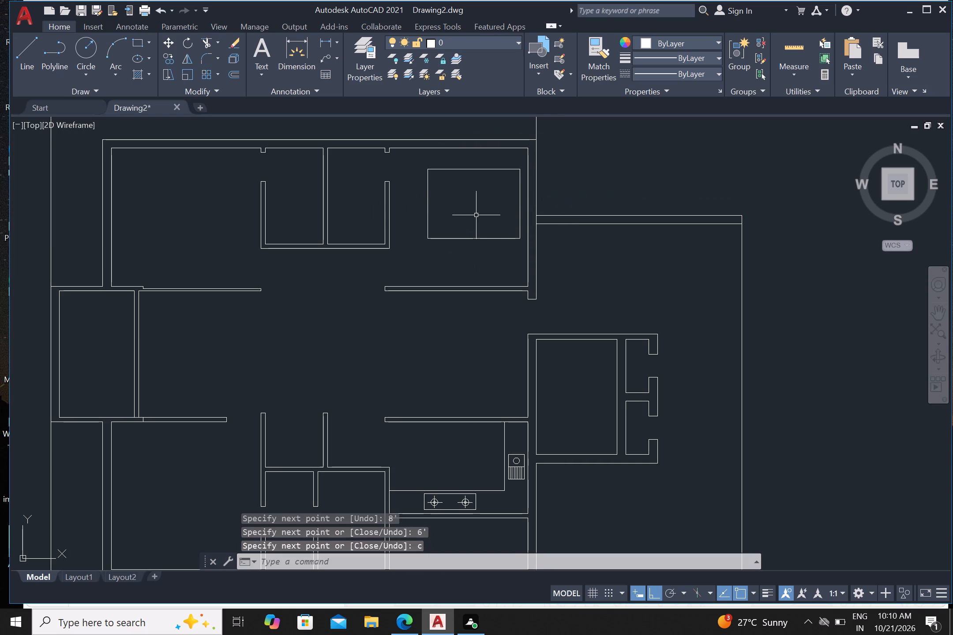
Offset the 8' by 6' outline's right side inward by 2", and offset that new line a further 2' inward.
key("o")
key("Return")
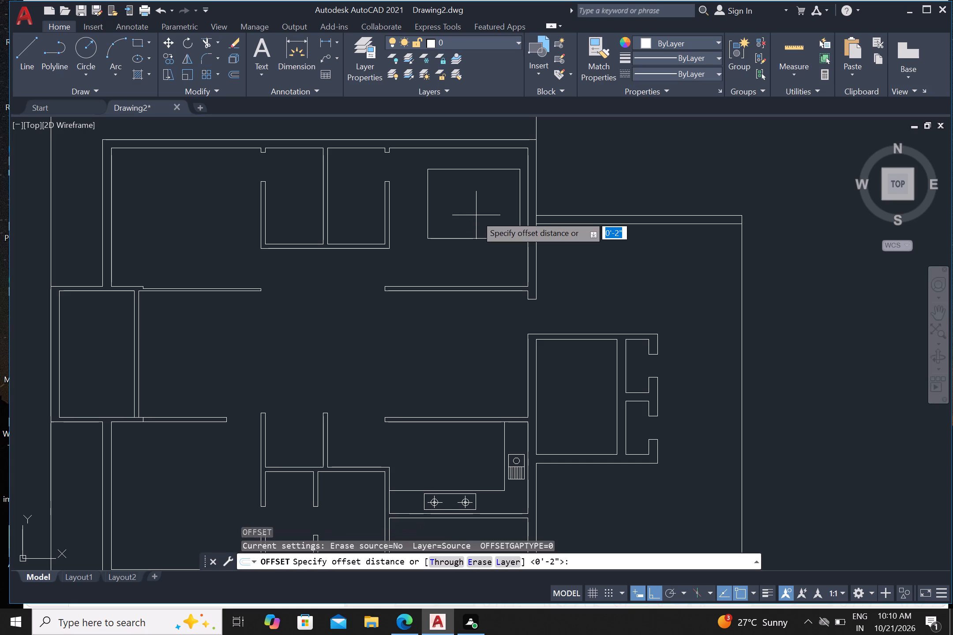
key("Return")
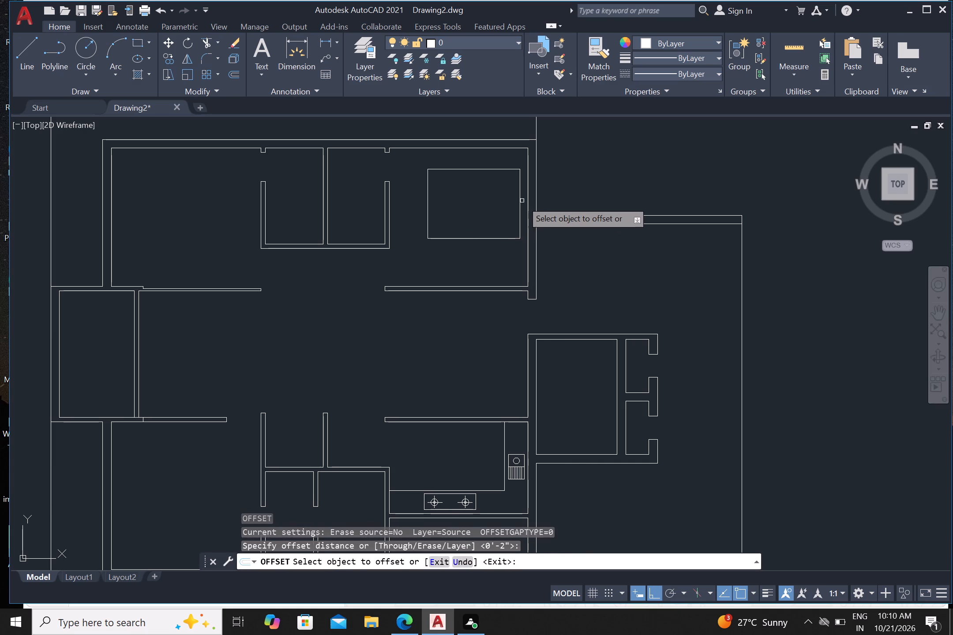
left_click(518, 201)
left_click(487, 217)
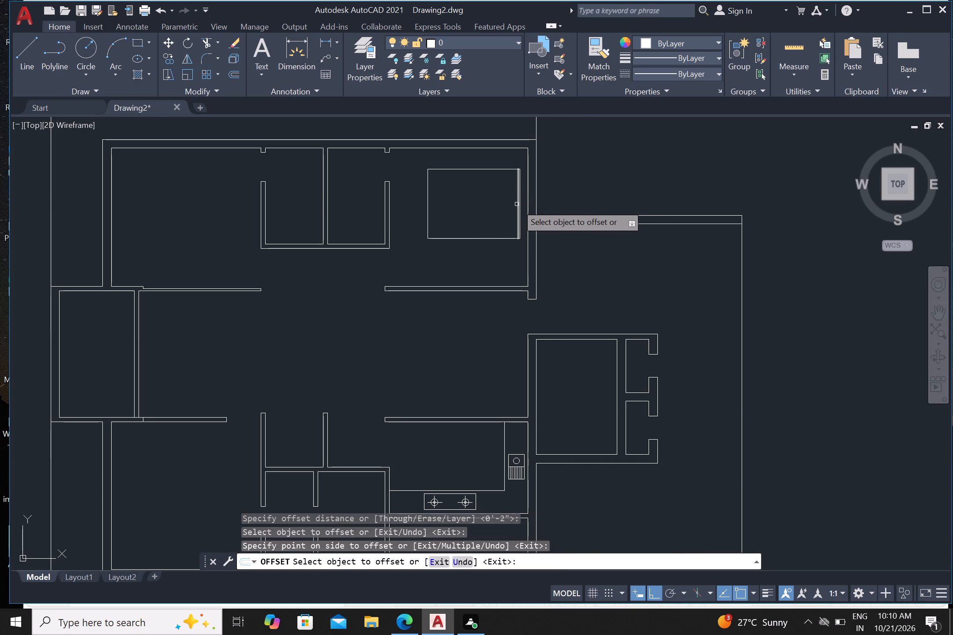
scroll(517, 204, "up", 1)
left_click_drag(518, 206, 511, 207)
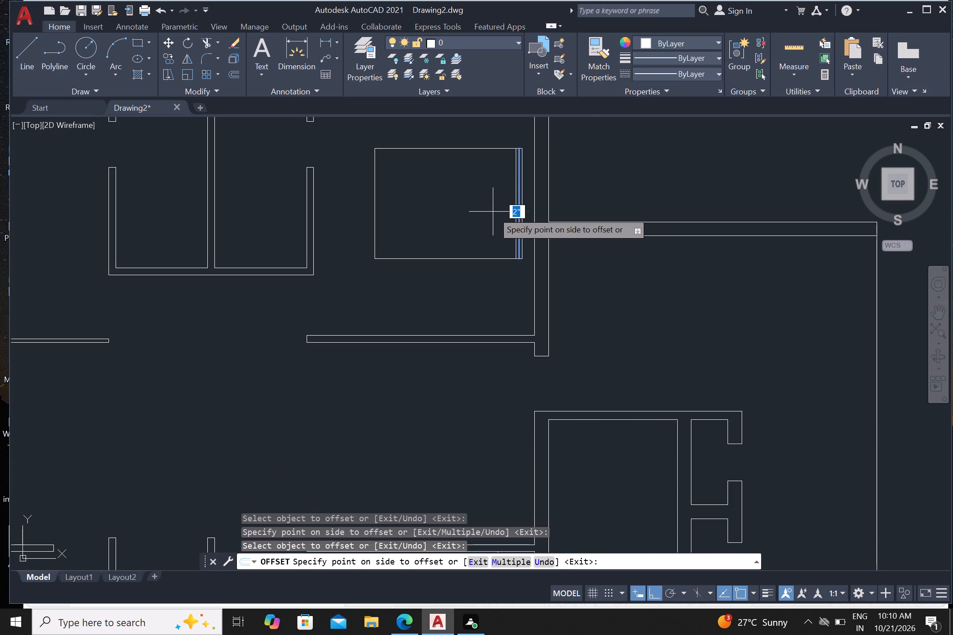
type("2'")
key("Return")
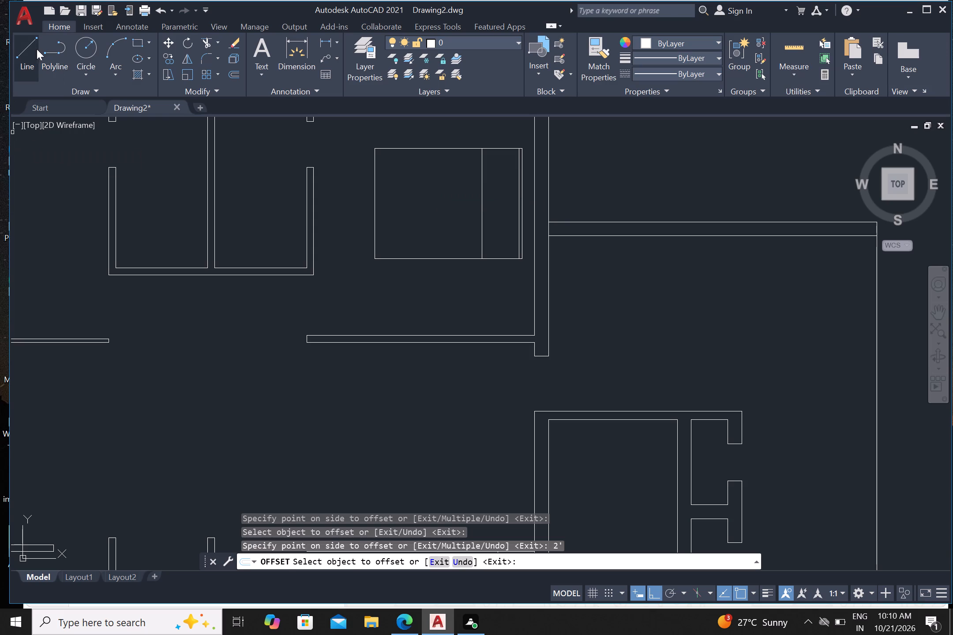
Draw a triangle of lines from the 2' offset line's midpoint to the midpoints of the outline's bottom and top sides and back.
left_click(24, 50)
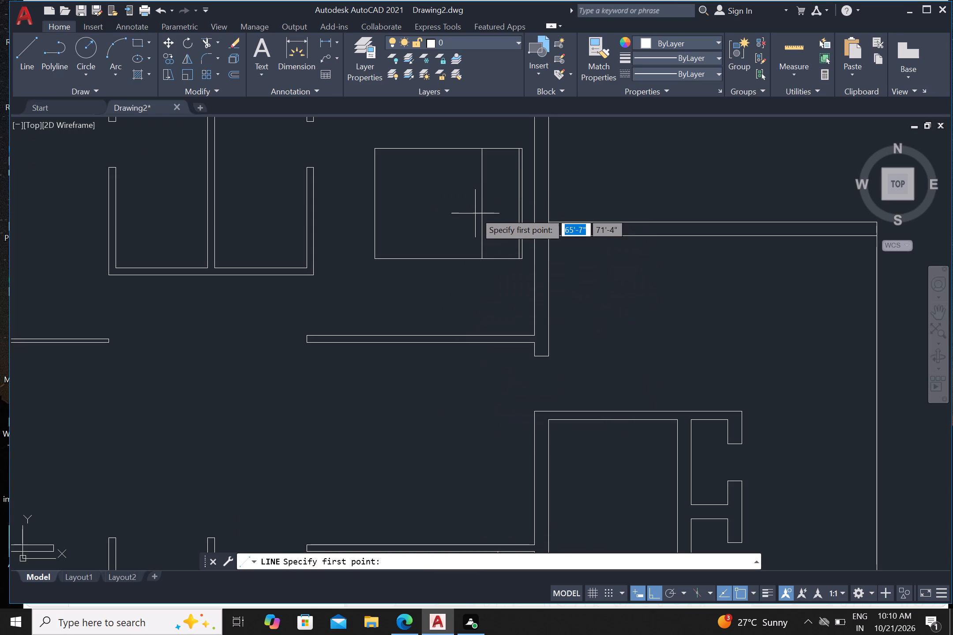
left_click(484, 202)
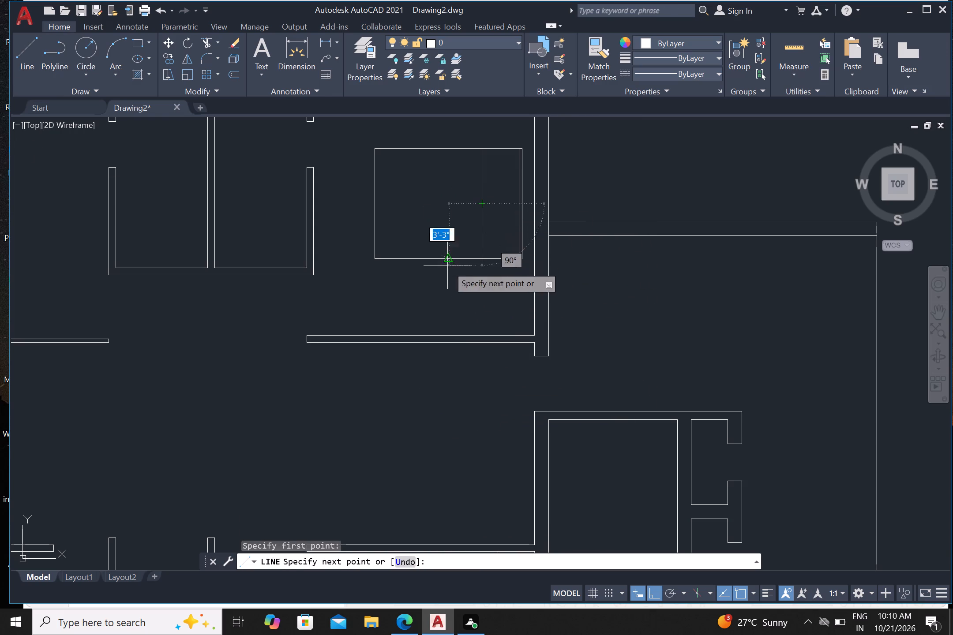
left_click(450, 257)
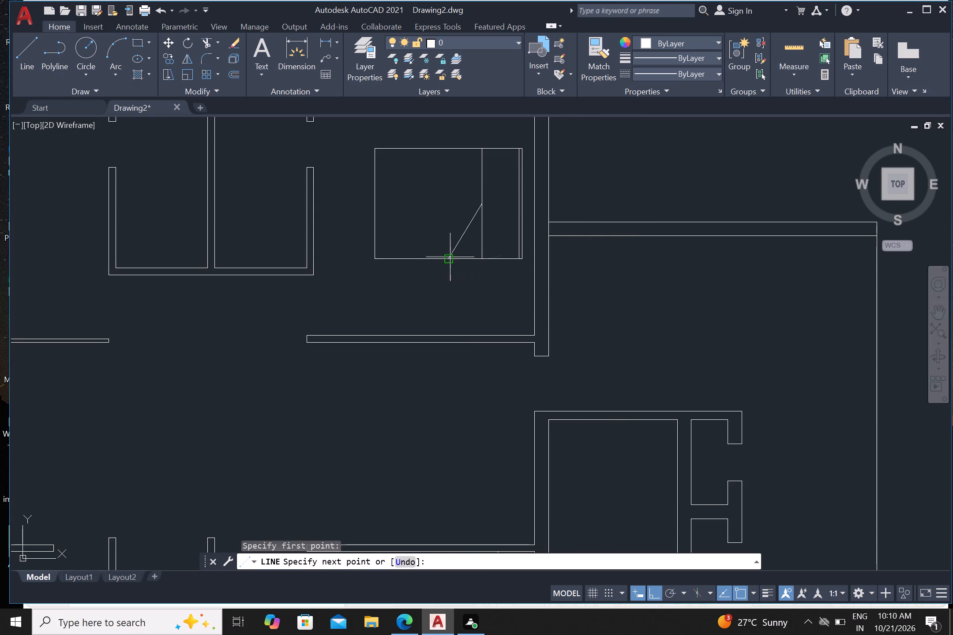
left_click(449, 149)
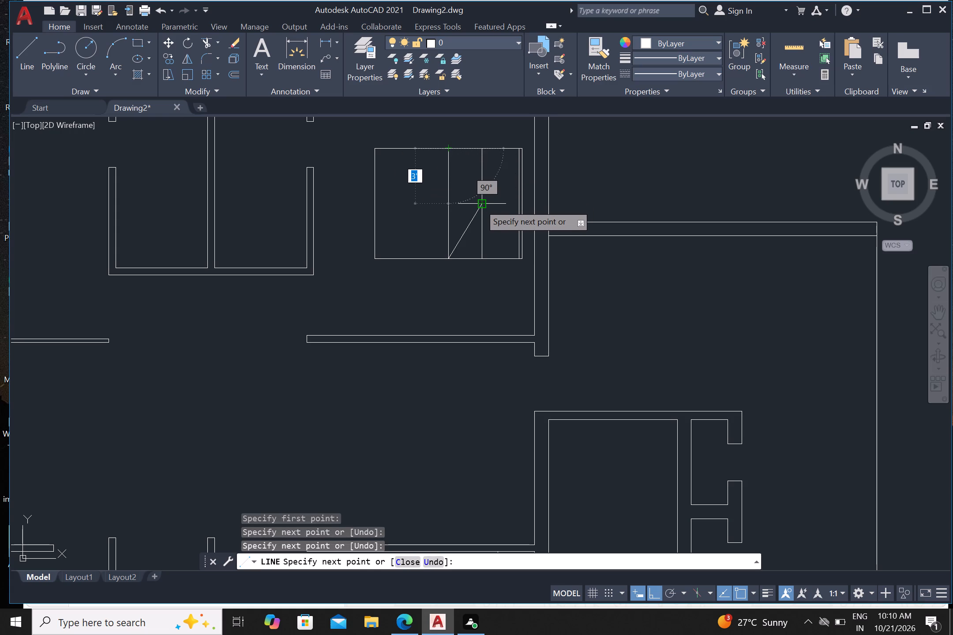
left_click(480, 205)
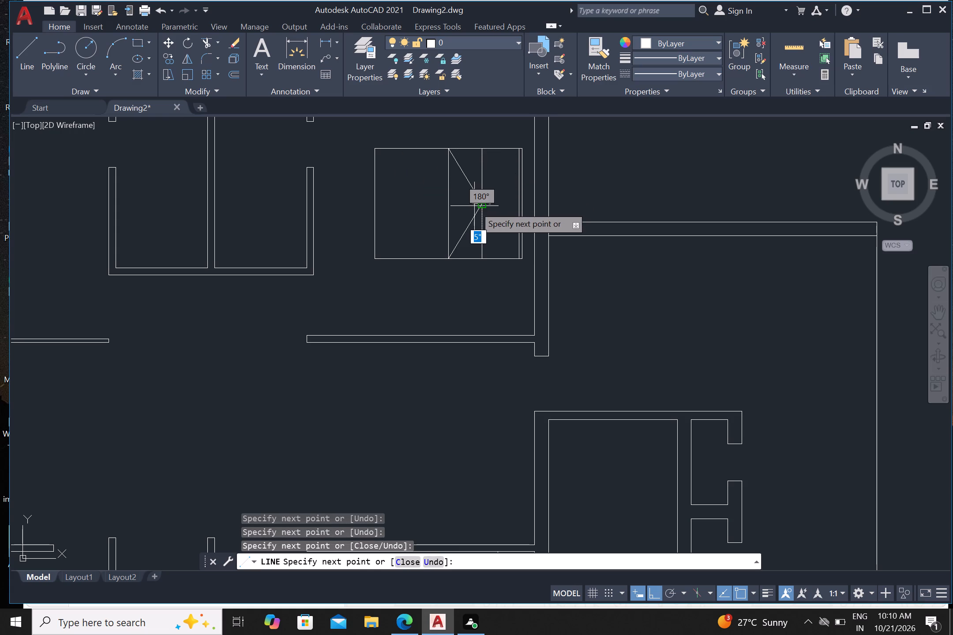
key("Escape")
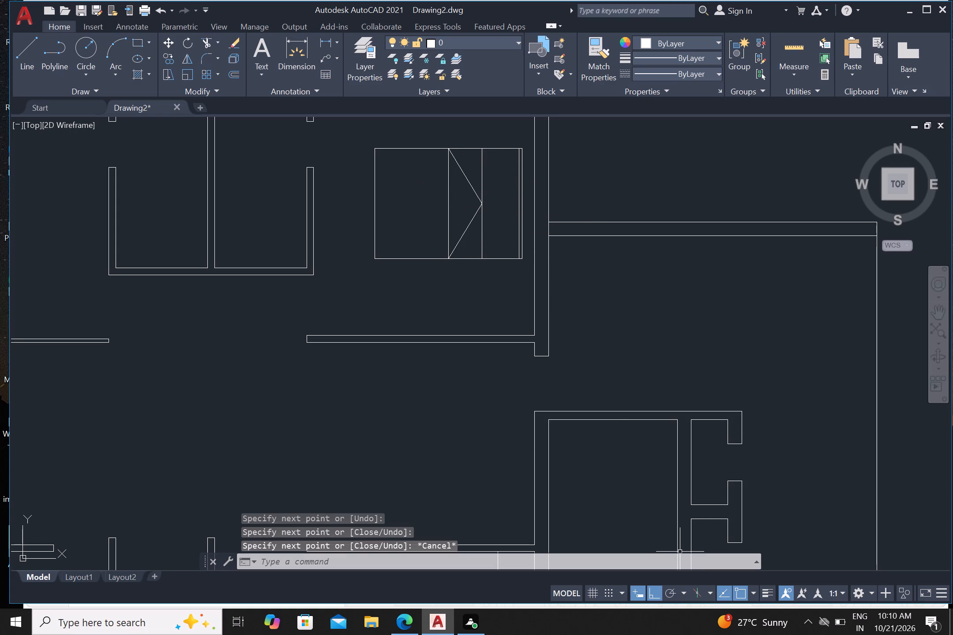
Turn Ortho off and delete the triangle's vertical line joining the outline's top and bottom midpoints.
left_click(657, 591)
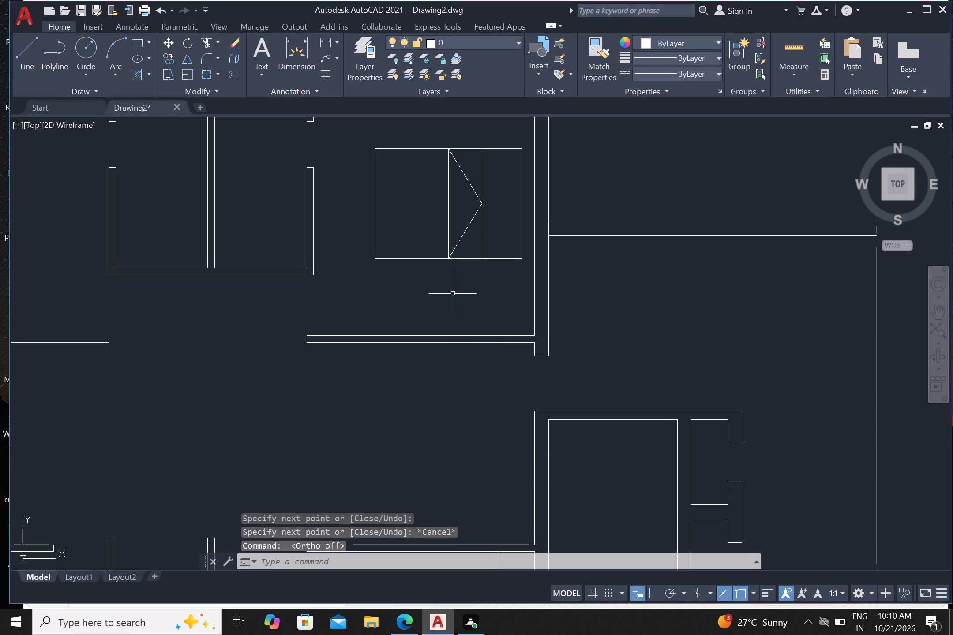
left_click(447, 224)
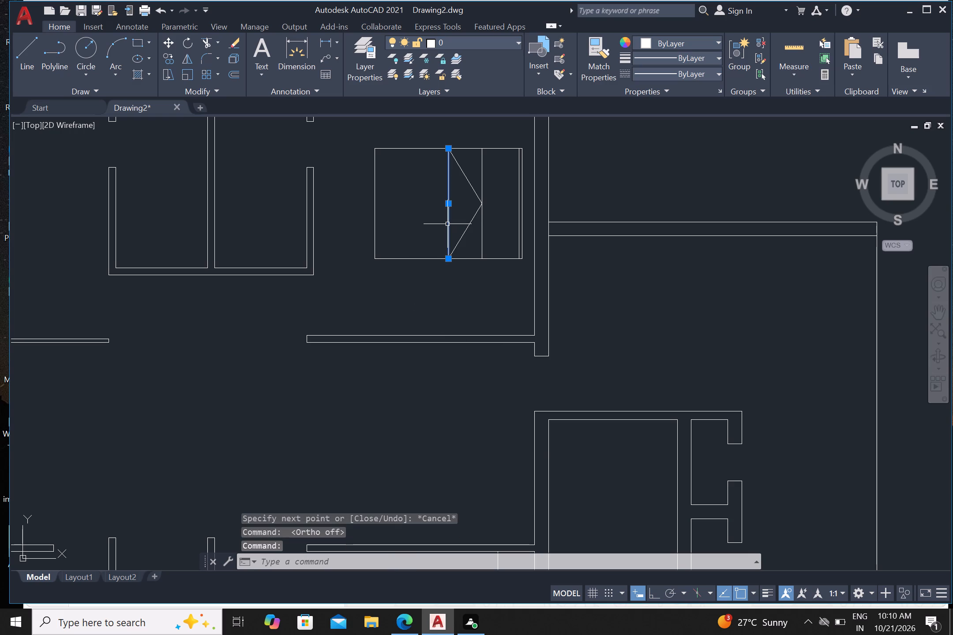
key("Delete")
Draw a three-point arc from the midpoint of the outline's top side, through a point about 2' below it, curving left inside the outline.
type("arc")
key("Return")
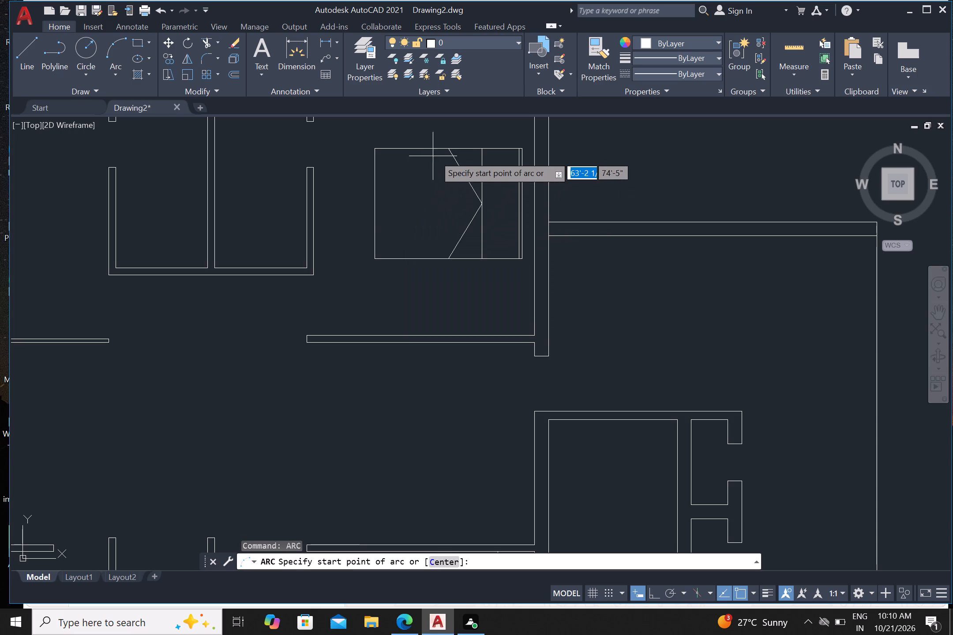
left_click(447, 150)
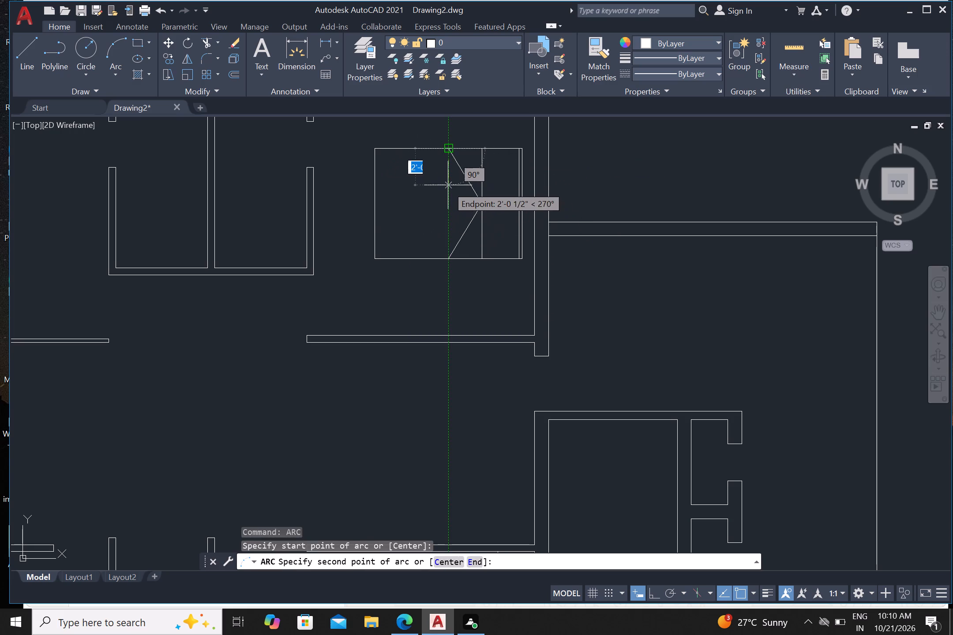
left_click(448, 185)
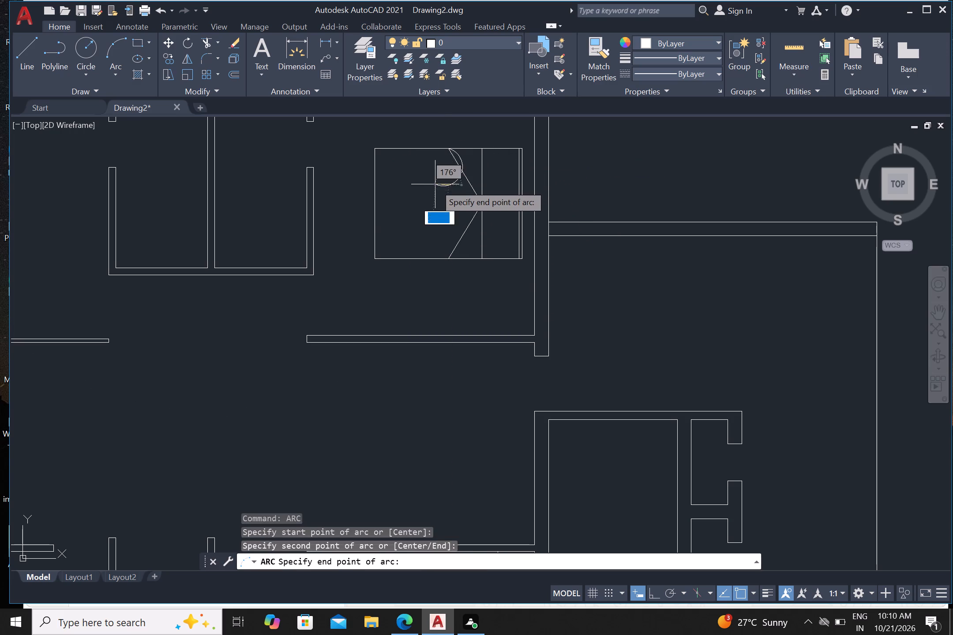
left_click(416, 193)
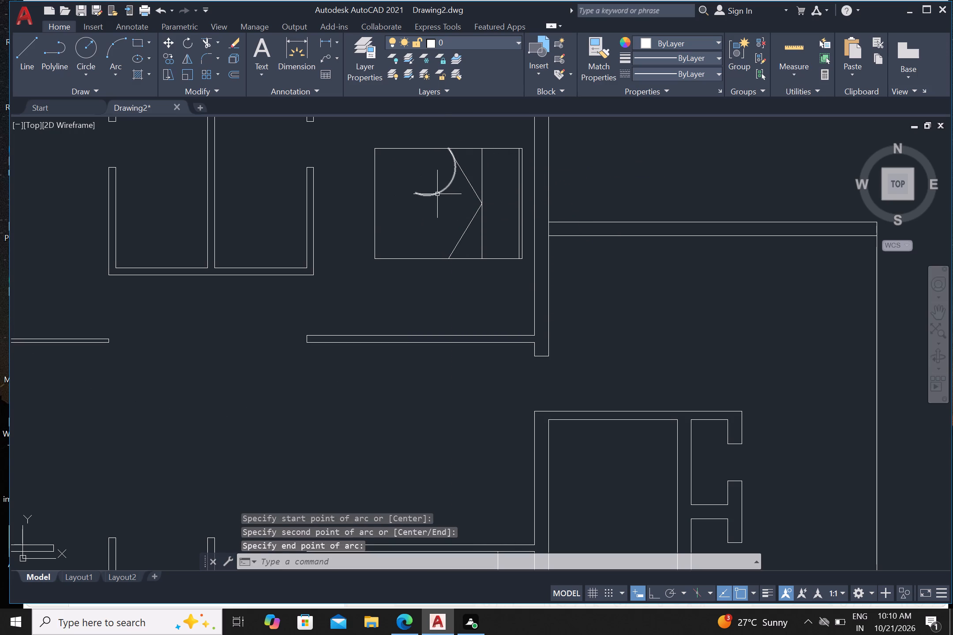
Mirror the arc about a horizontal line through the two diagonals' meeting point, with Ortho on, keeping the original arc.
left_click(437, 193)
type("mi")
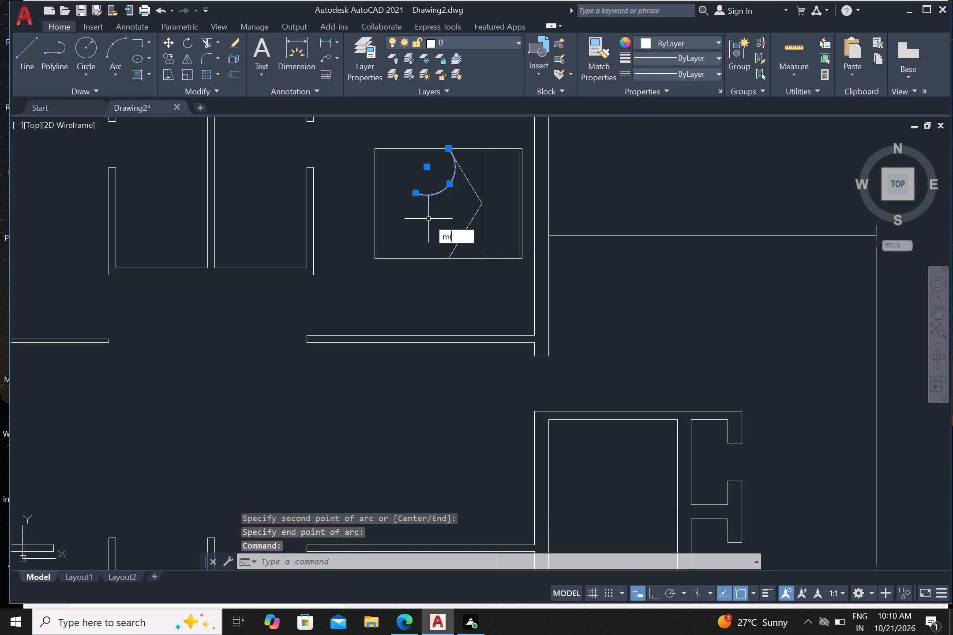
key("Return")
left_click(476, 204)
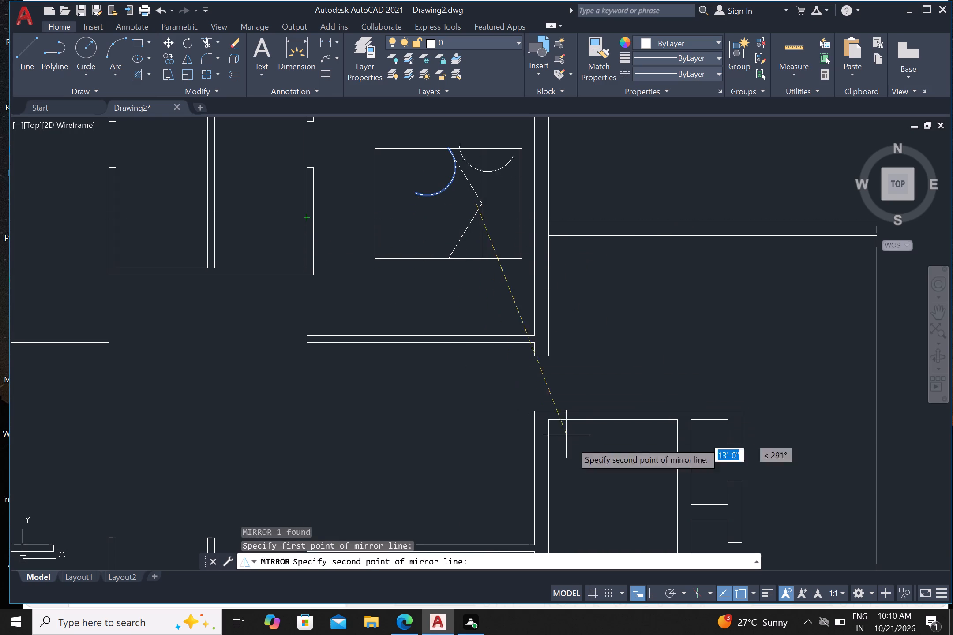
left_click(651, 591)
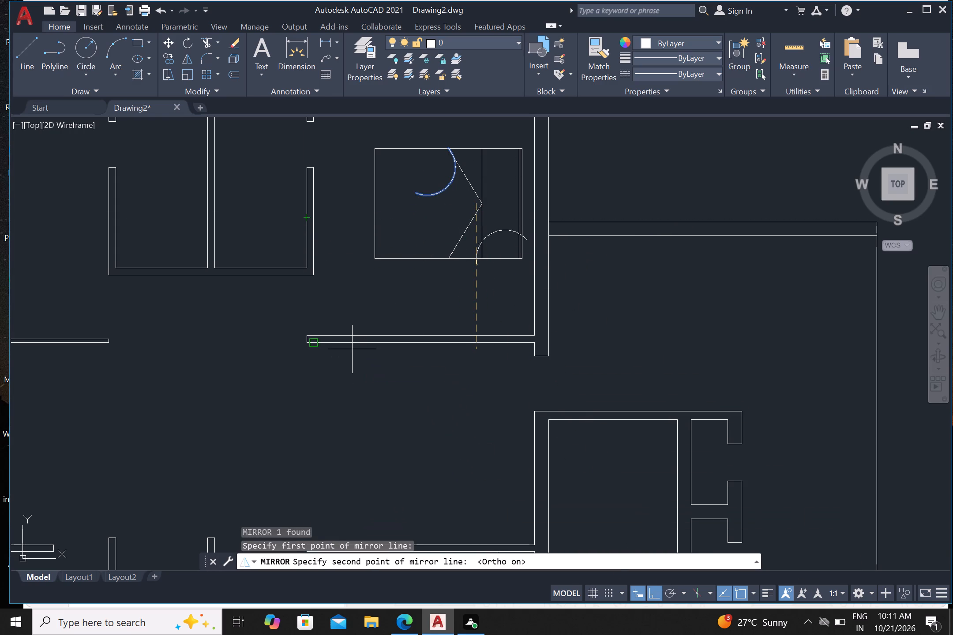
left_click(241, 128)
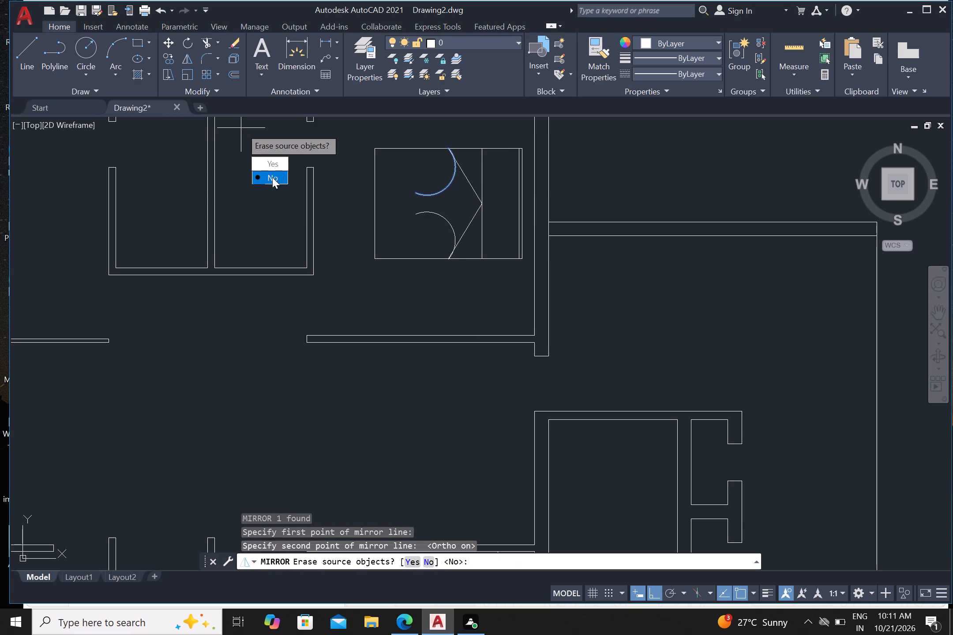
left_click_drag(272, 177, 241, 128)
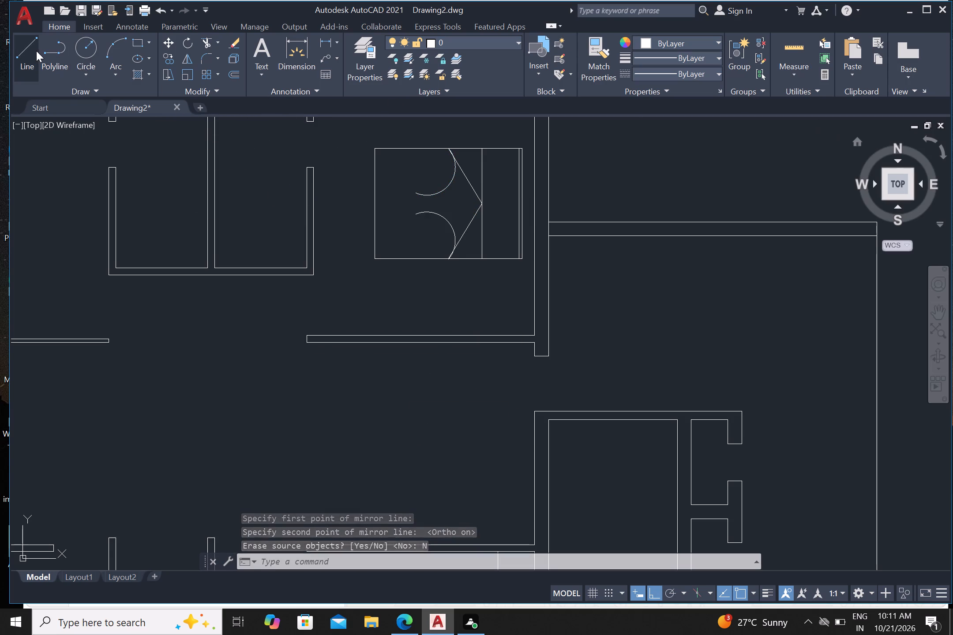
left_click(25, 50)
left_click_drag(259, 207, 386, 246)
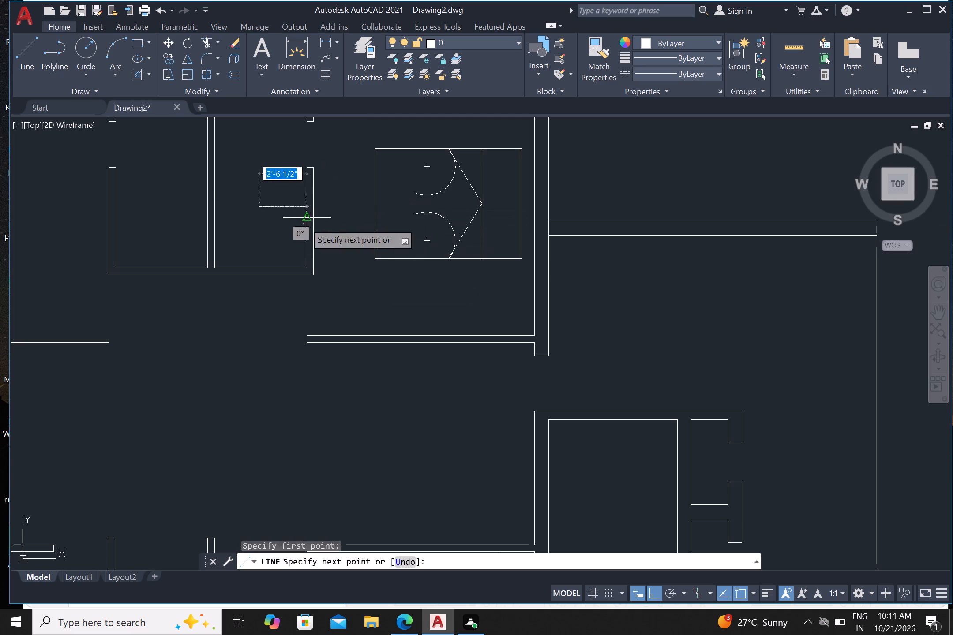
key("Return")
Draw a vertical line about 3'-2" long downward from the upper arc's midpoint, crossing the lower arc.
key("Return")
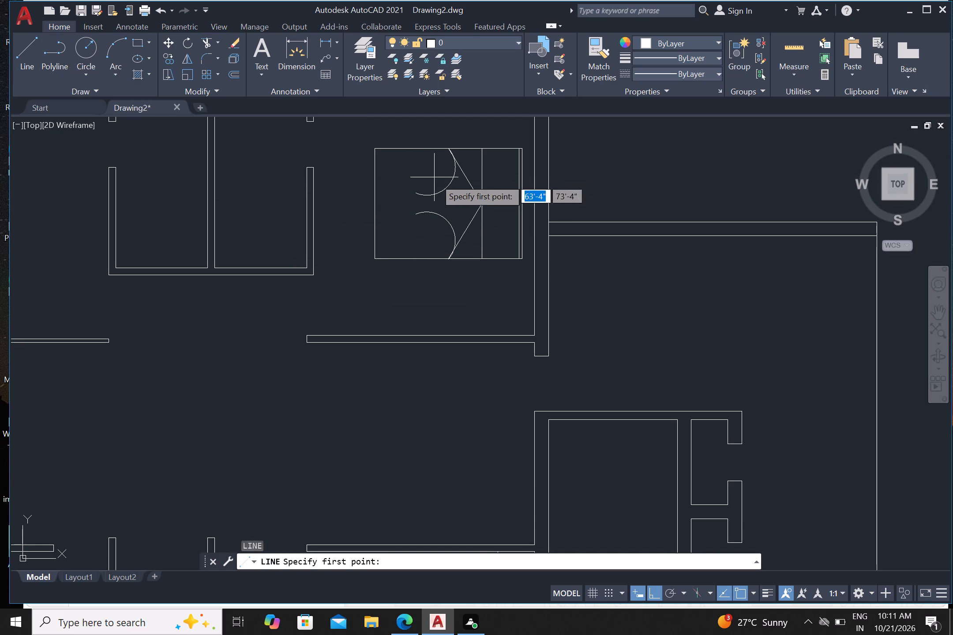
left_click(437, 183)
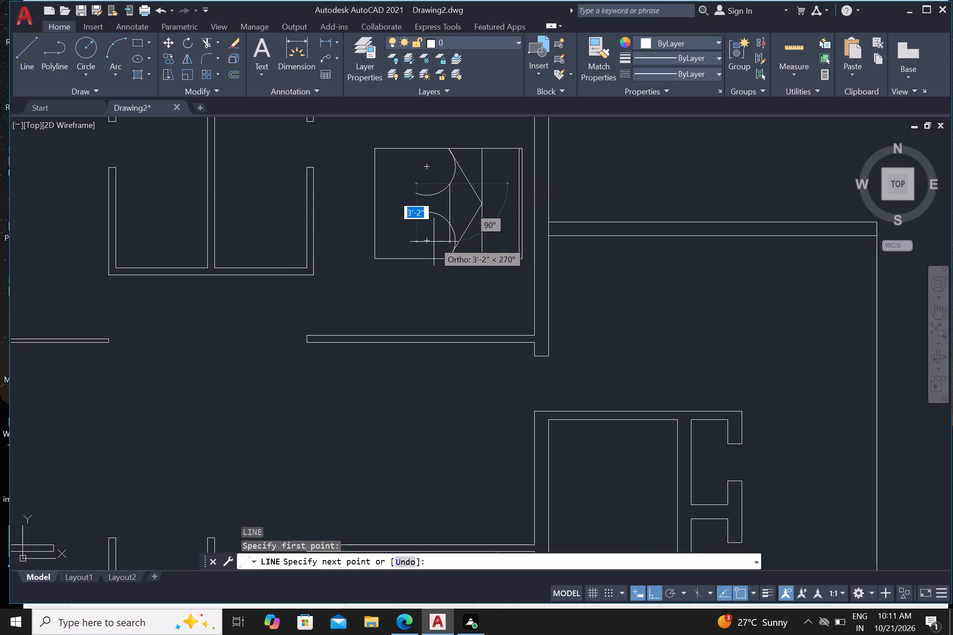
left_click(434, 242)
key("Return")
Trim both arcs on the left of the vertical line and trim away all of the vertical line.
type("tr")
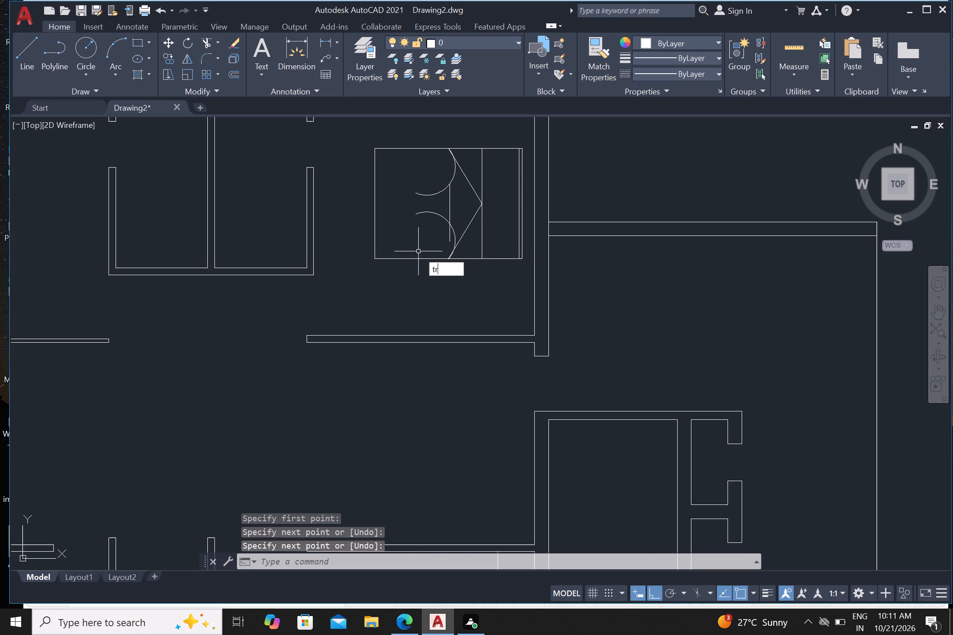
key("Return")
left_click_drag(427, 227, 424, 222)
left_click(424, 172)
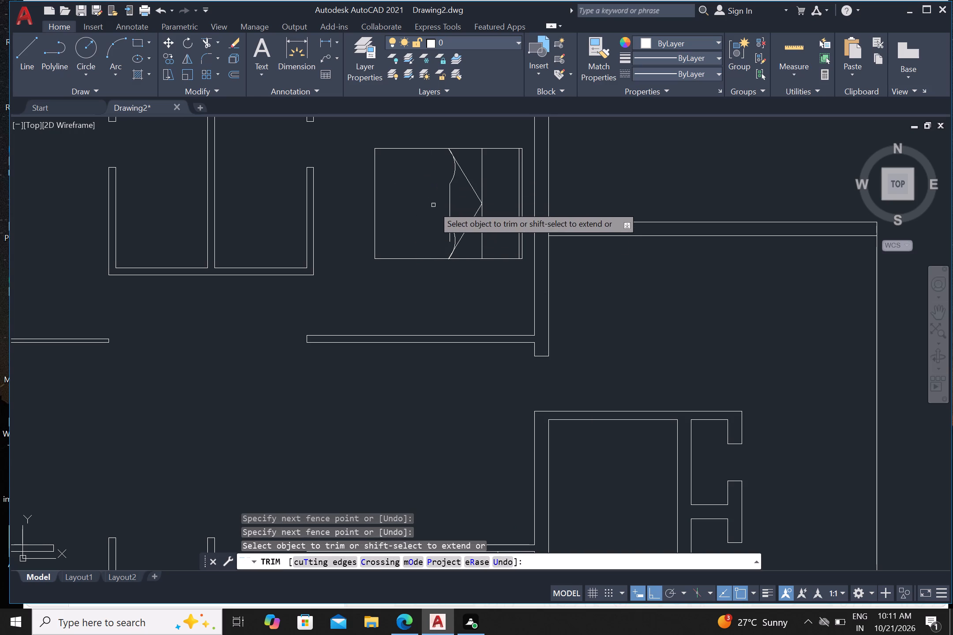
left_click(438, 213)
left_click(461, 202)
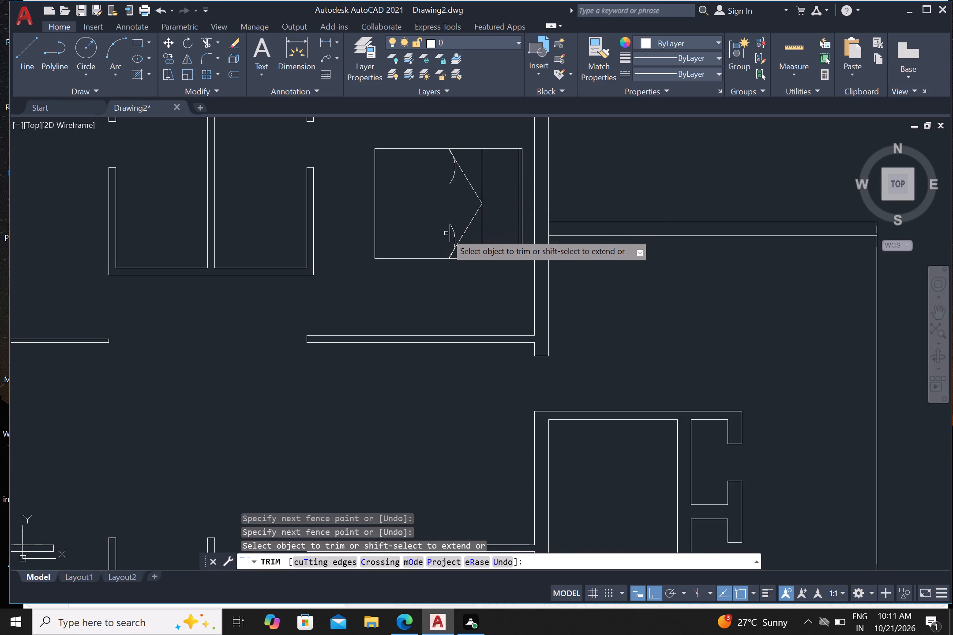
left_click(449, 235)
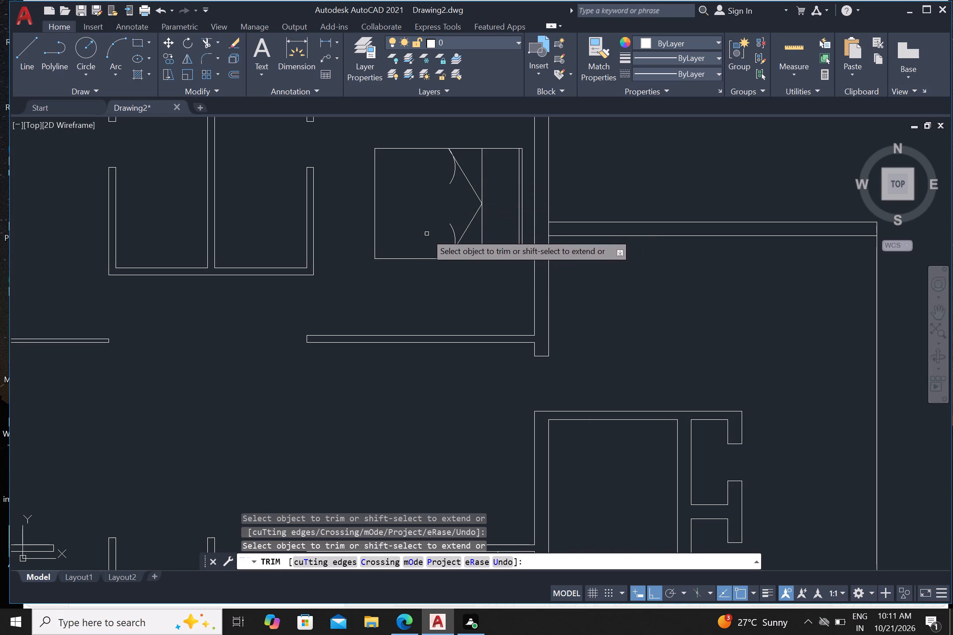
key("Return")
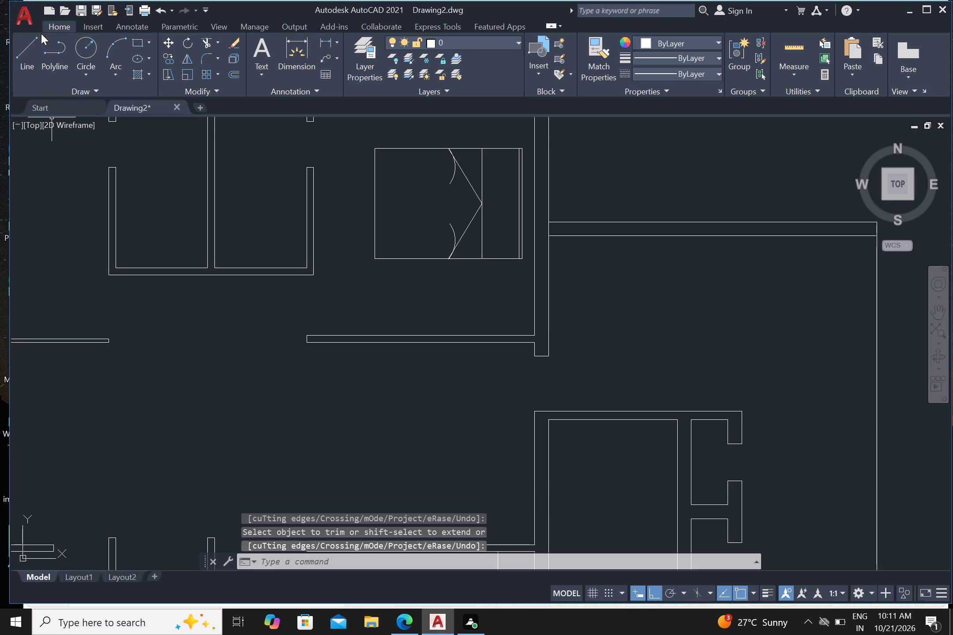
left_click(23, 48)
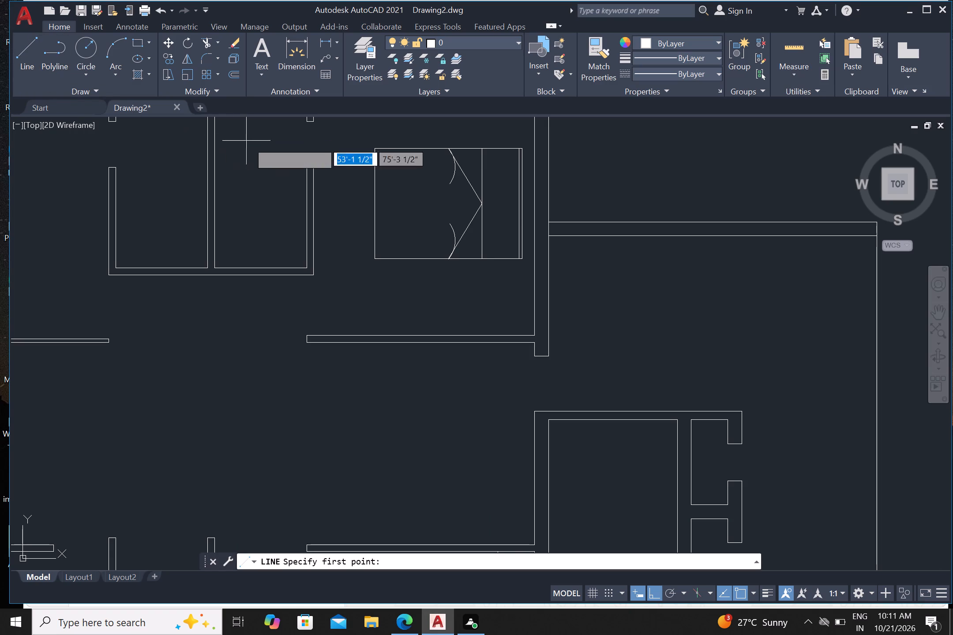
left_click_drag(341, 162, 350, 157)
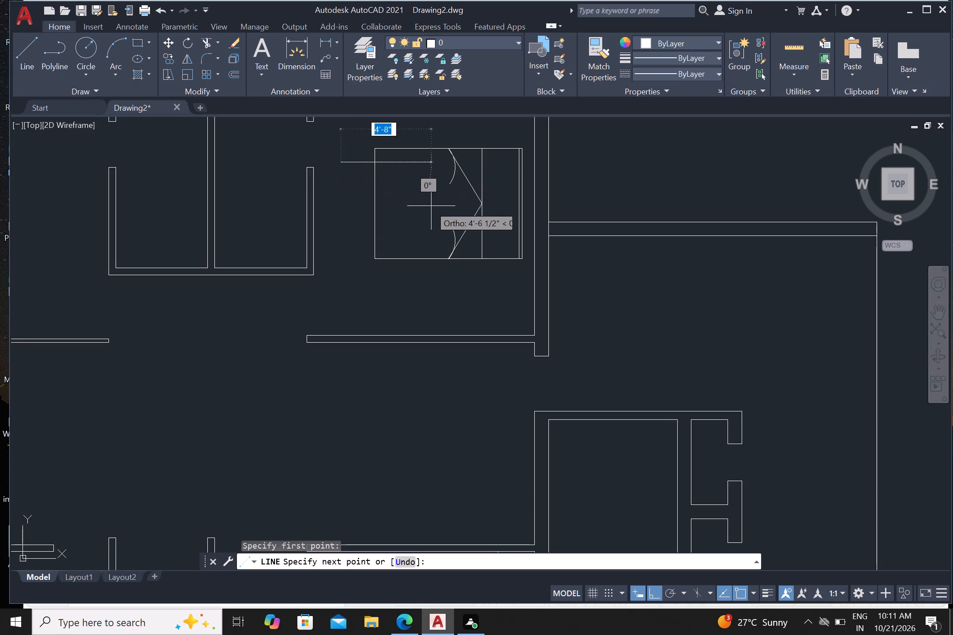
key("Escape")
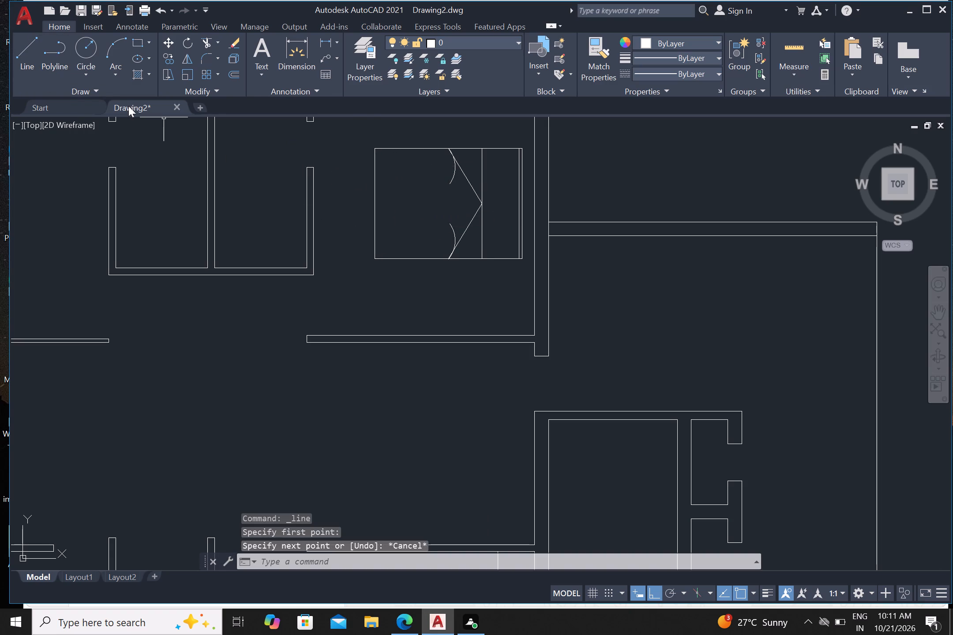
Draw two connected lines from the upper arc's inner end to the diagonals' meeting point and on to the lower arc's inner end, with Ortho off.
left_click(21, 56)
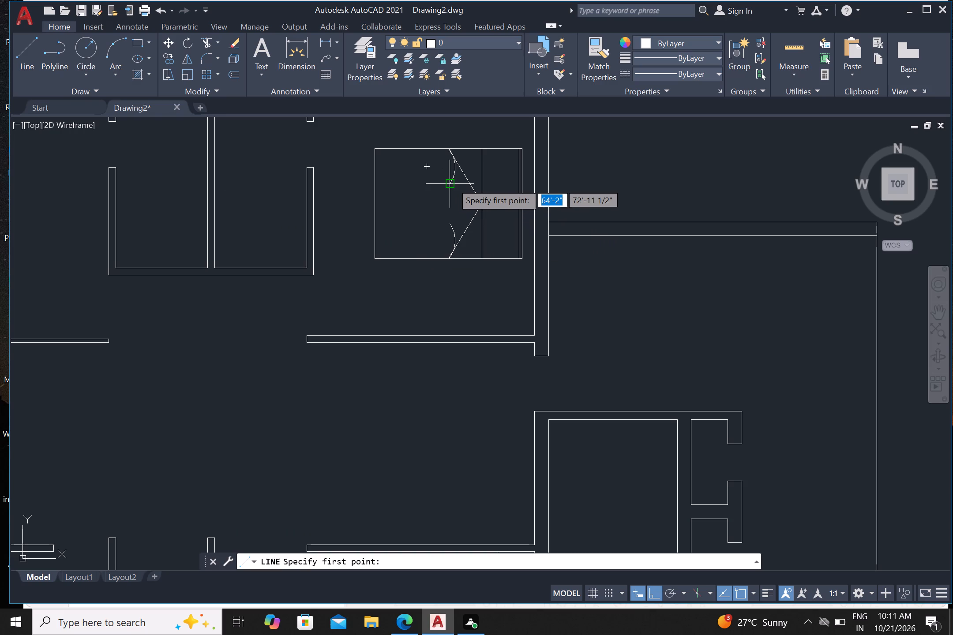
left_click(453, 185)
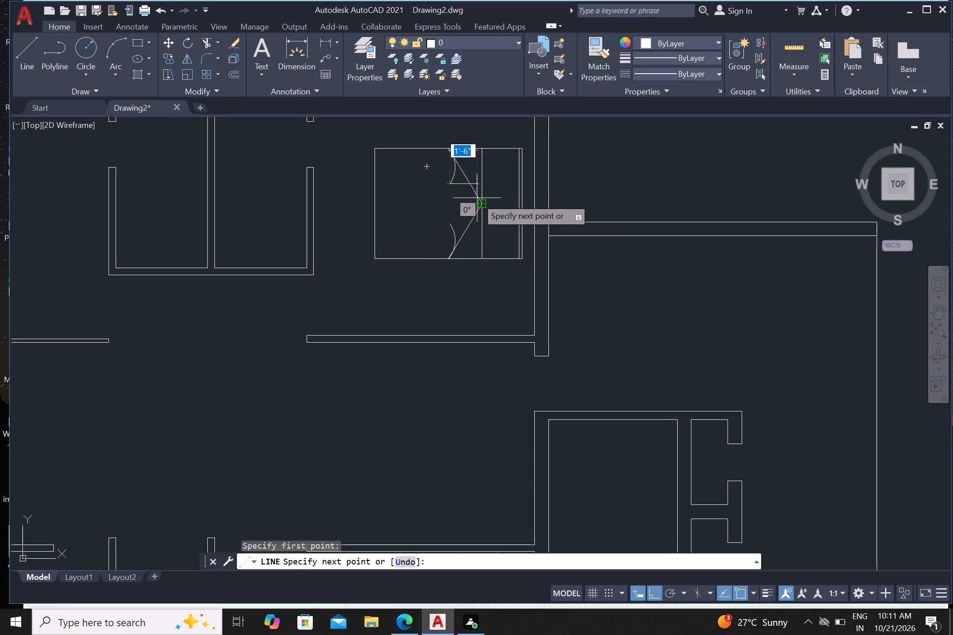
scroll(477, 204, "up", 3)
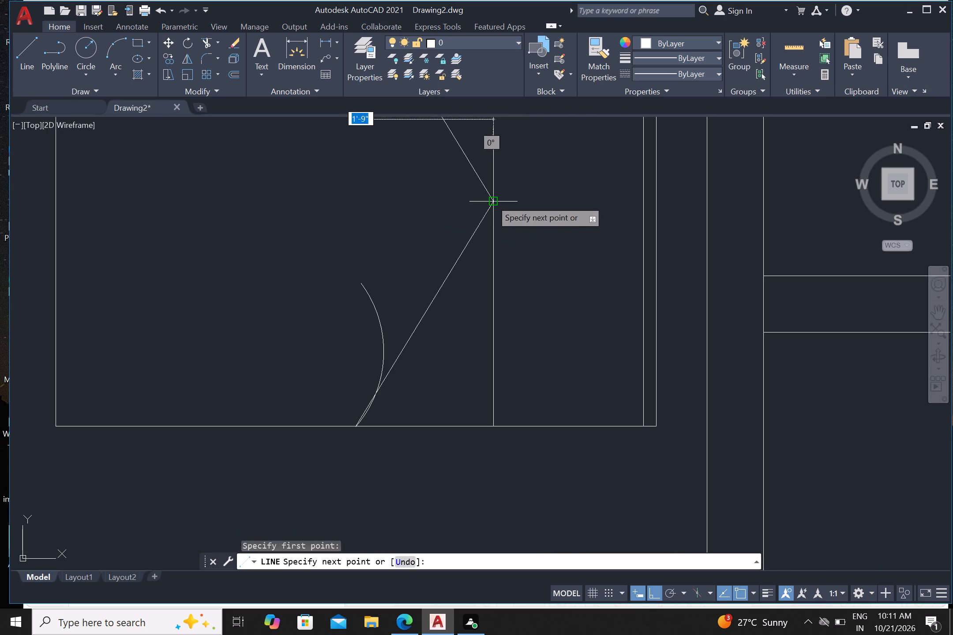
left_click(491, 200)
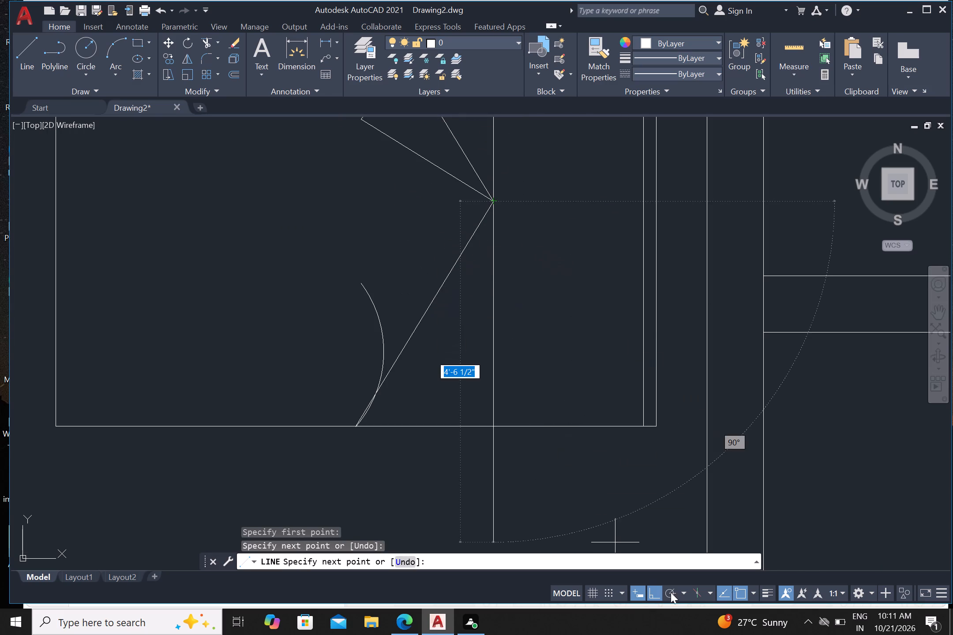
left_click(650, 597)
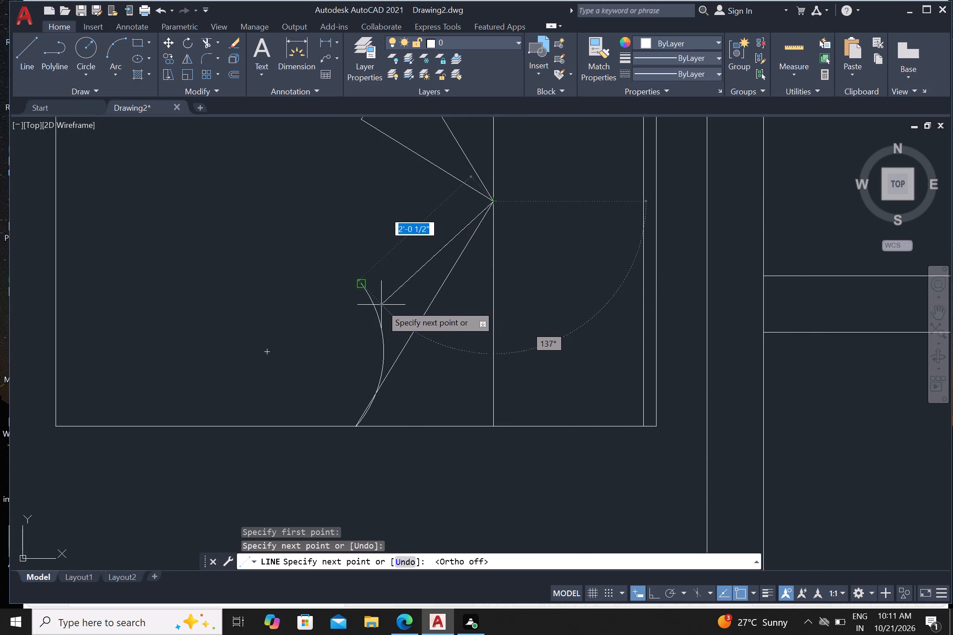
left_click(360, 281)
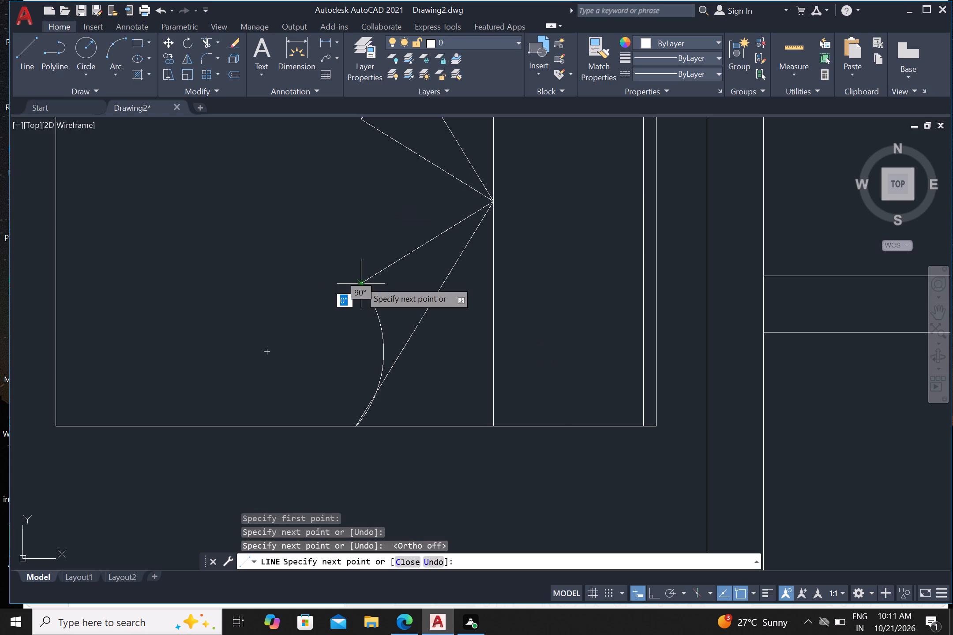
key("Escape")
Draw a small upright rectangle as the upper pillow, between the bed's full-height vertical line and the headboard.
scroll(362, 275, "down", 4)
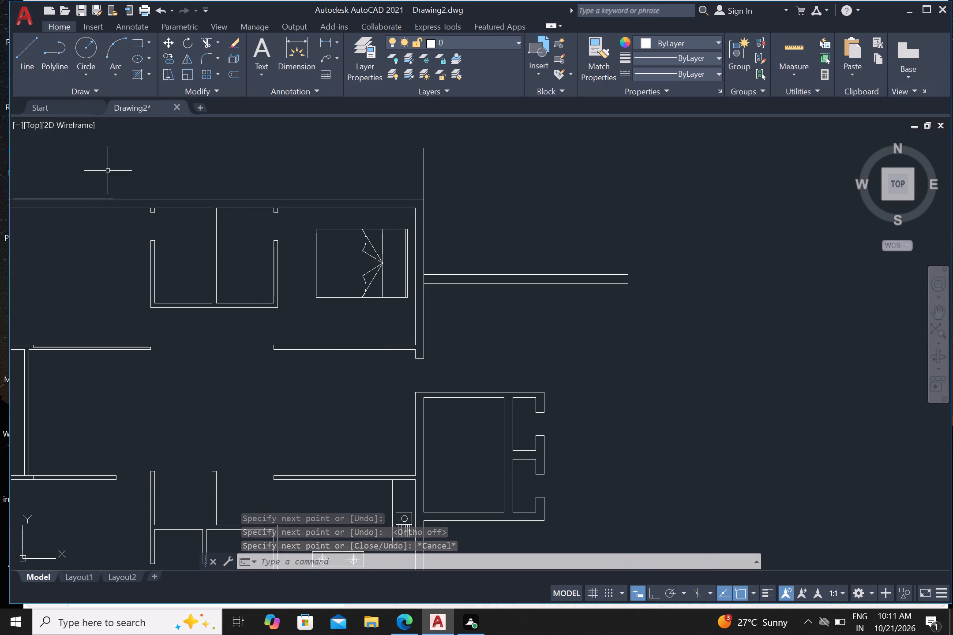
left_click(135, 42)
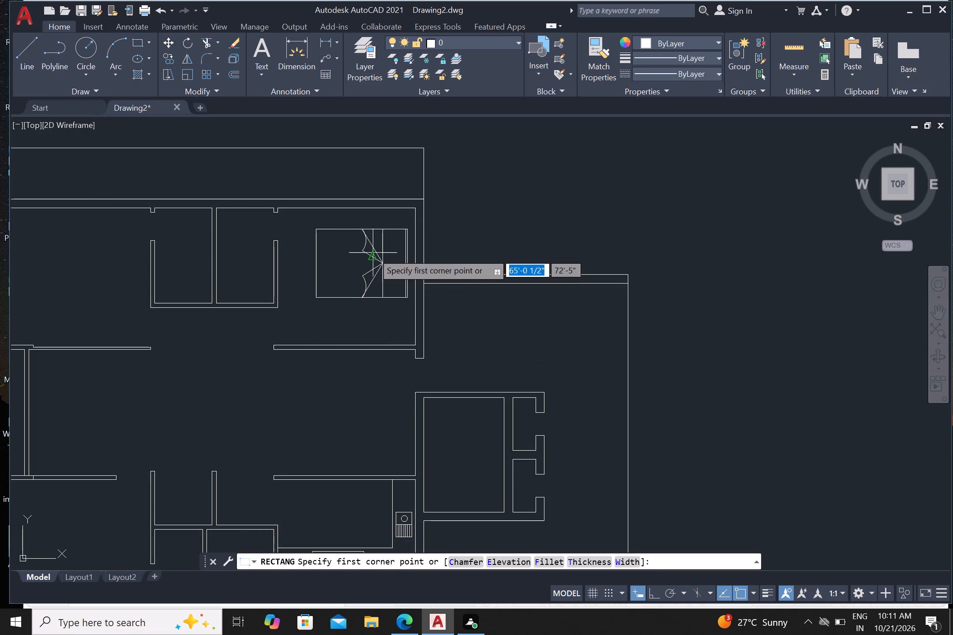
scroll(373, 253, "up", 3)
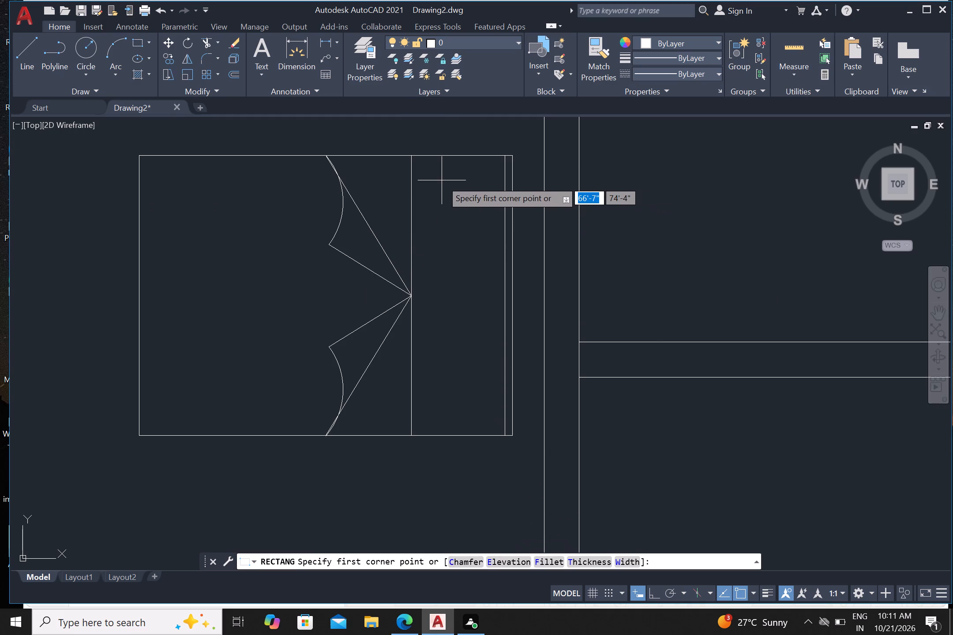
left_click(432, 175)
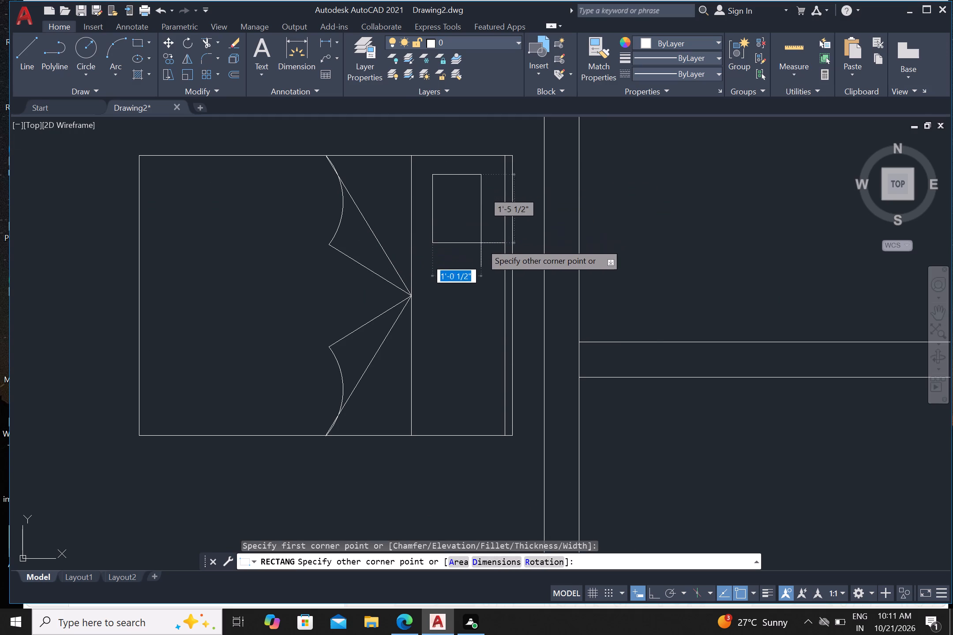
left_click(488, 253)
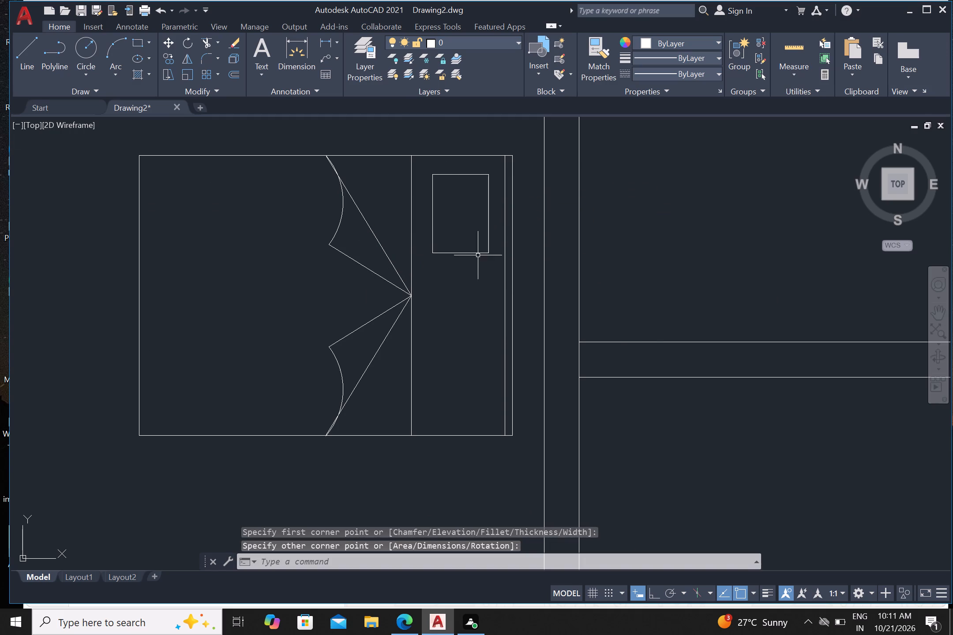
Mirror the pillow rectangle about a horizontal line through the diagonals' meeting point, with Ortho on, keeping the original.
left_click(462, 252)
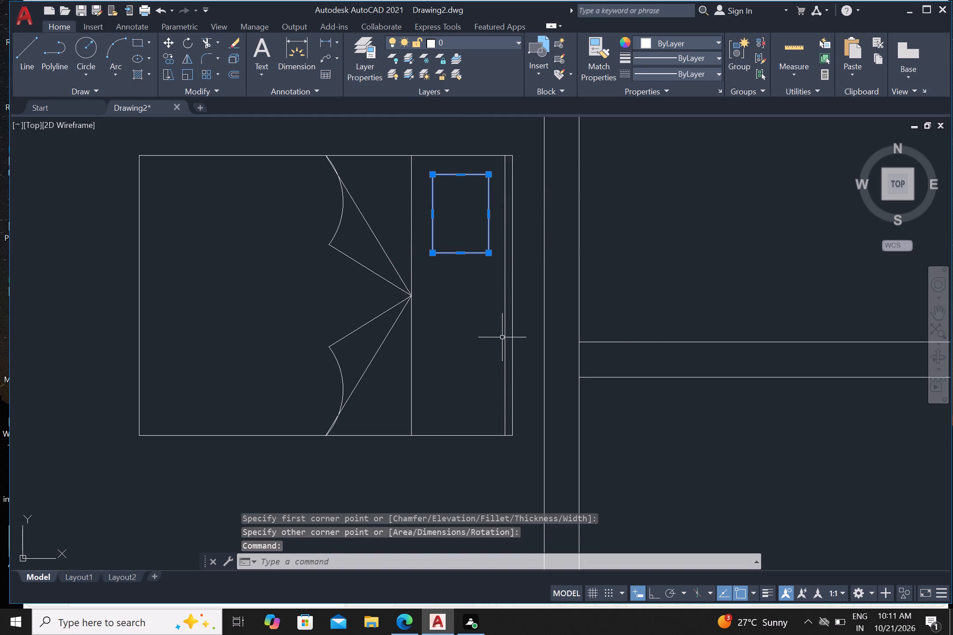
key("m")
key("i")
key("Return")
left_click_drag(405, 296, 394, 300)
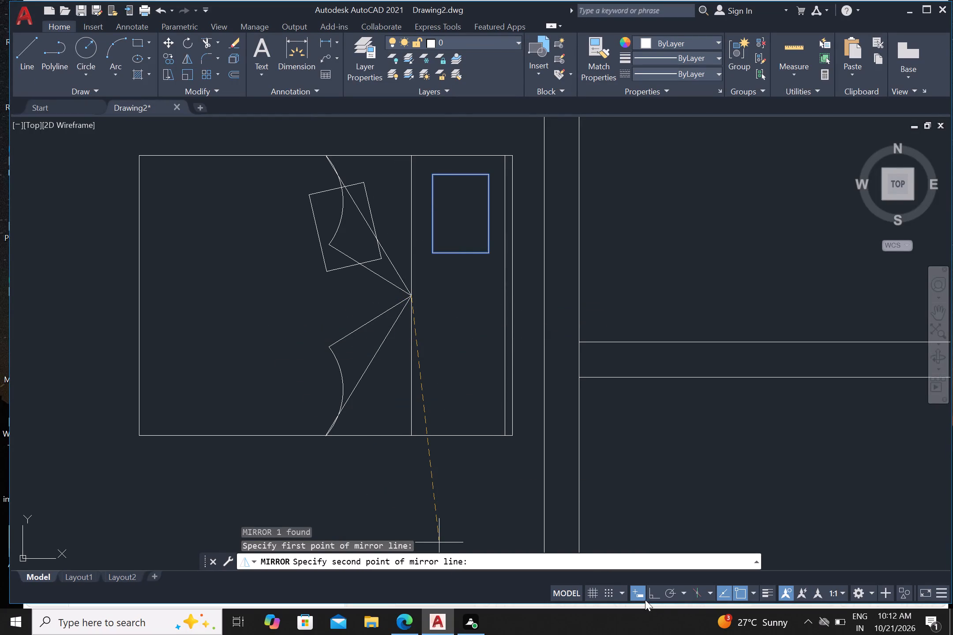
left_click(657, 596)
left_click(255, 323)
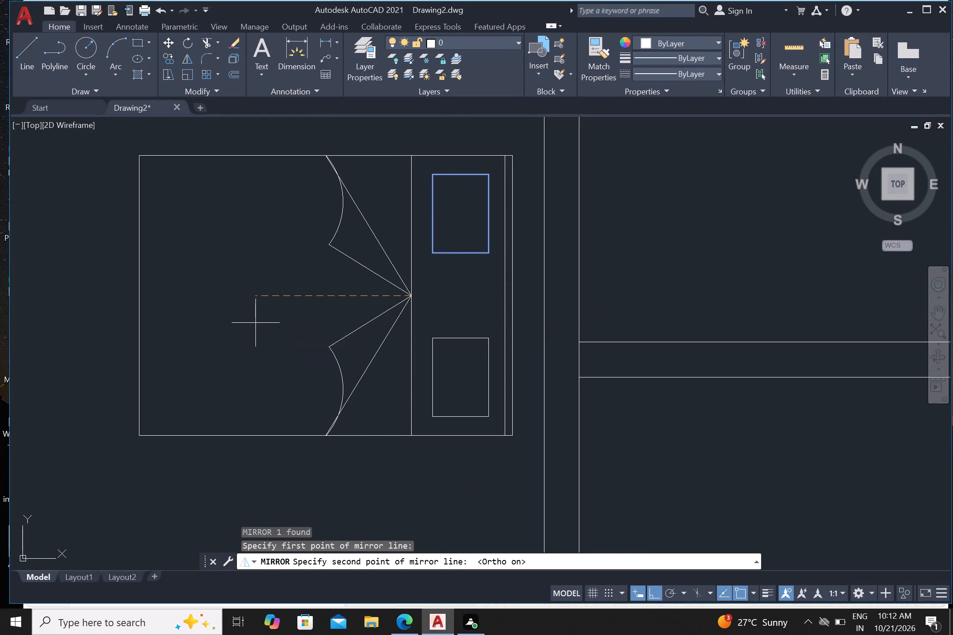
left_click_drag(281, 374, 255, 323)
Copy the whole bed from the midpoint of its foot side about 26' horizontally left into the upper-left room.
scroll(264, 323, "down", 2)
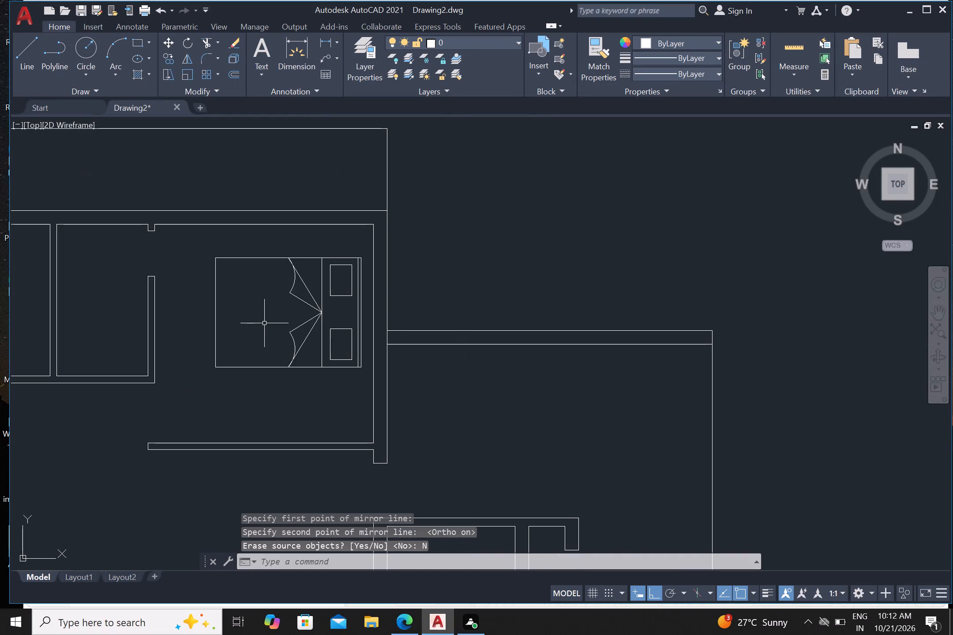
middle_click_drag(289, 412, 495, 370)
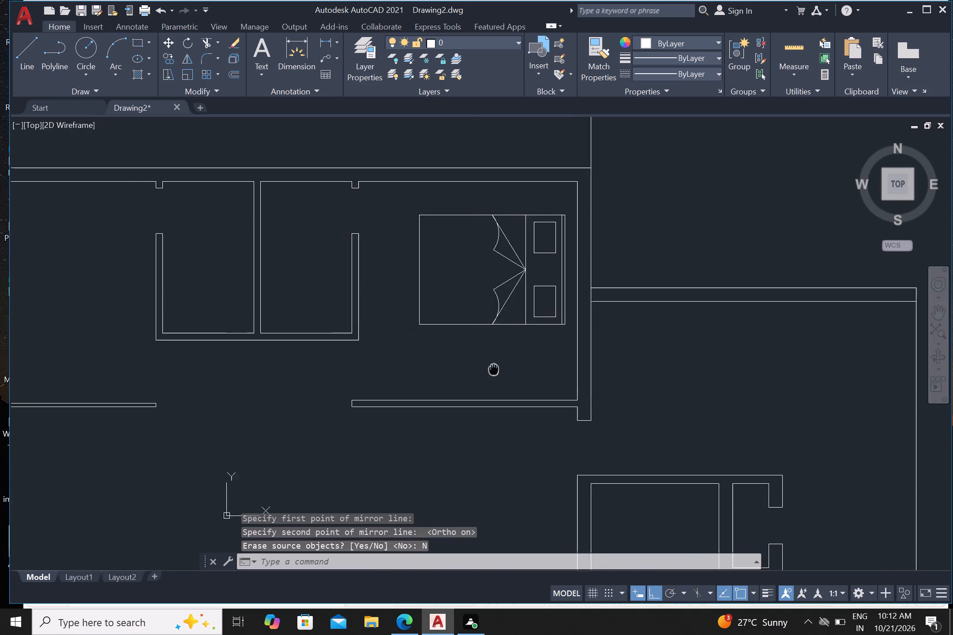
middle_click_drag(495, 370, 502, 373)
scroll(476, 380, "down", 2)
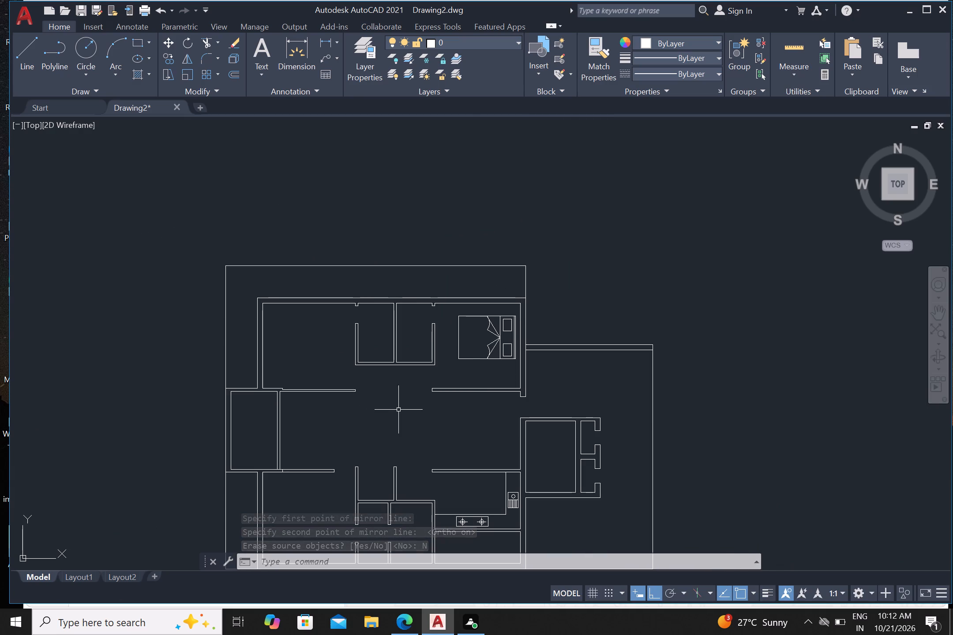
scroll(473, 389, "up", 1)
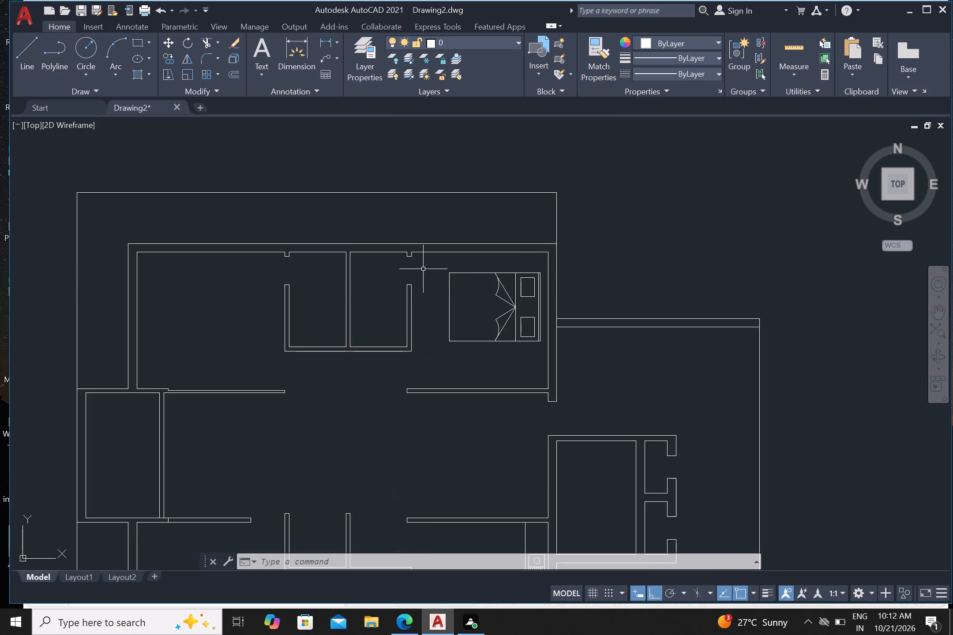
left_click_drag(438, 269, 440, 265)
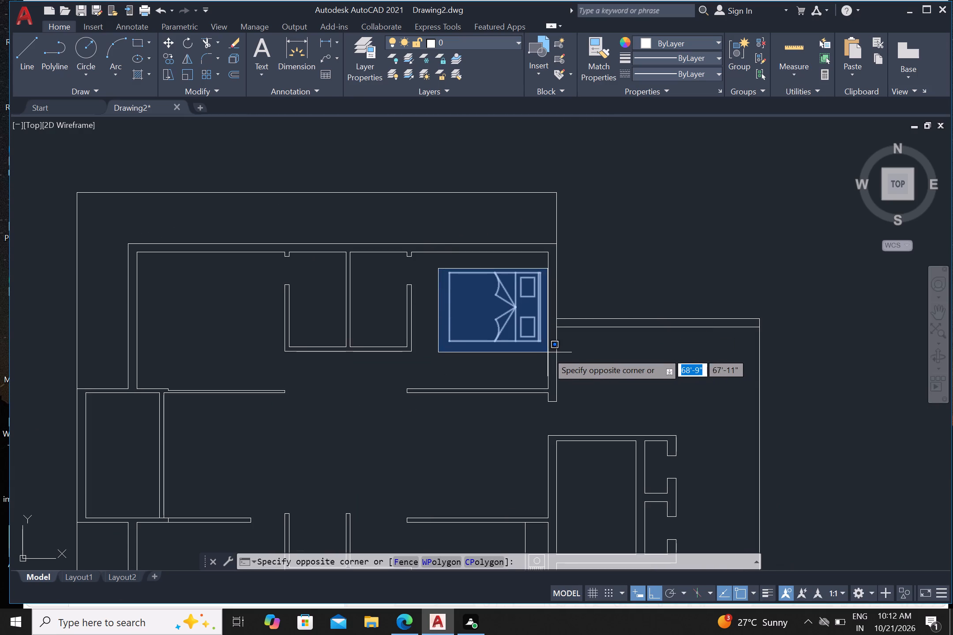
left_click(550, 349)
type("co")
key("Return")
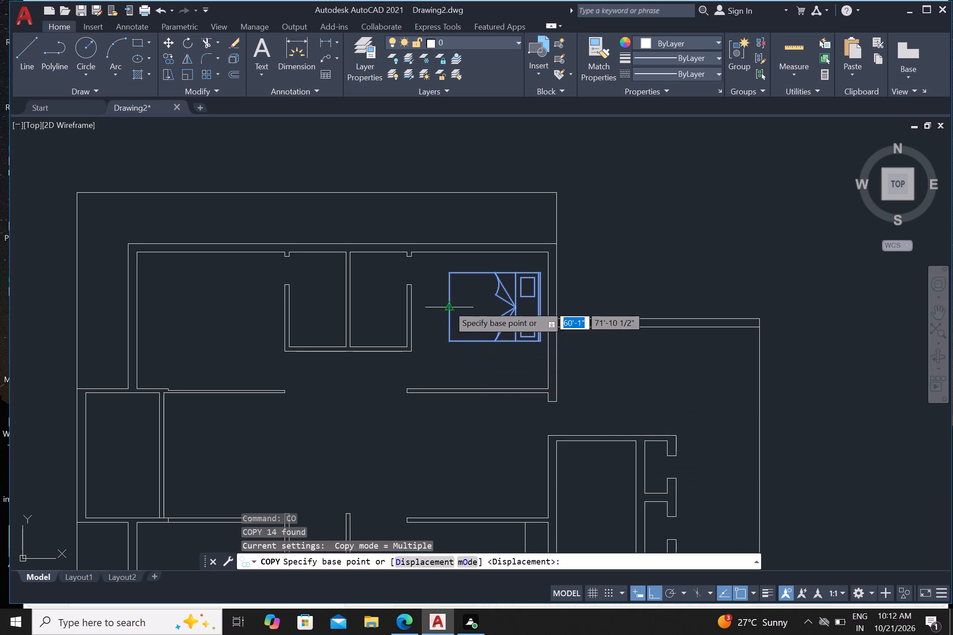
left_click(449, 305)
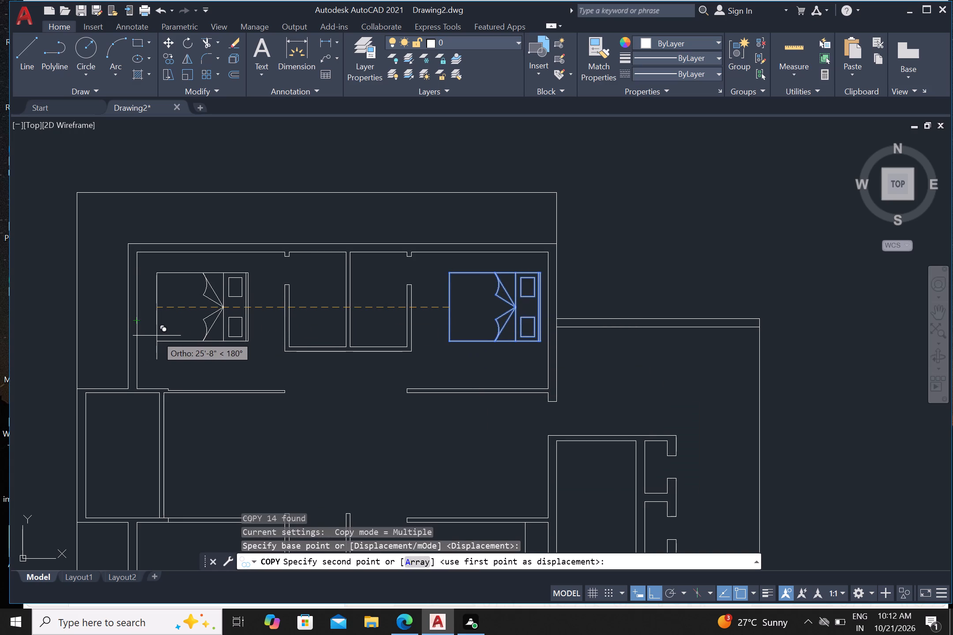
left_click(150, 336)
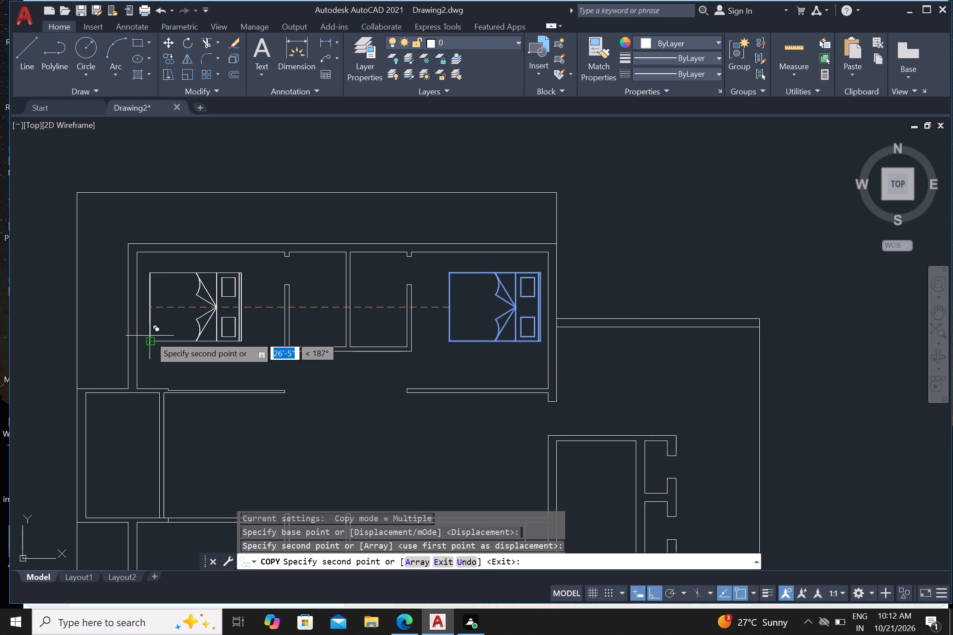
Turn Ortho off and place another bed copy in the lower-left room, about 38'-4" from the base point, and finish copying.
scroll(150, 336, "down", 3)
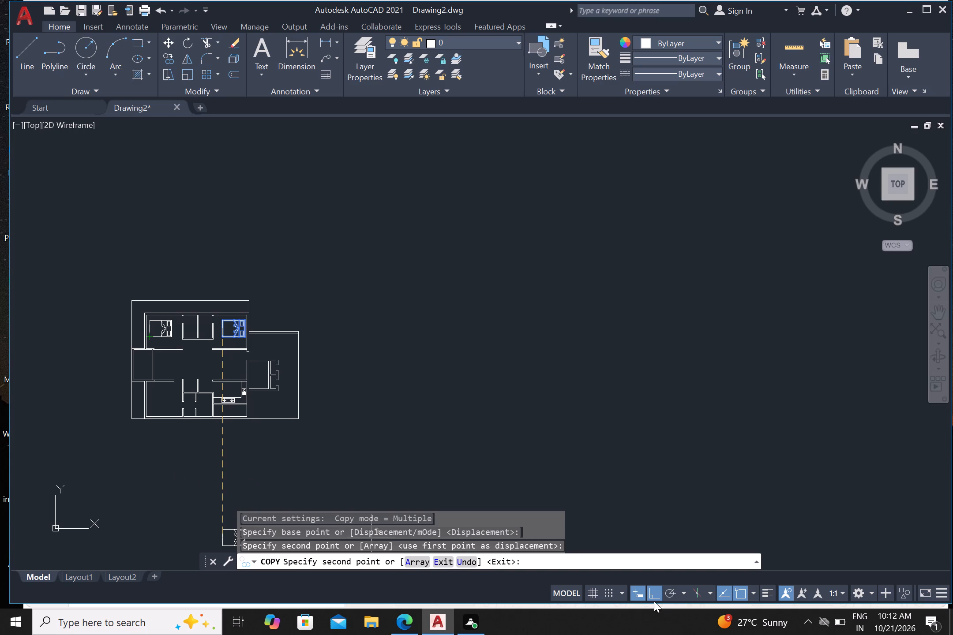
left_click_drag(655, 600, 650, 597)
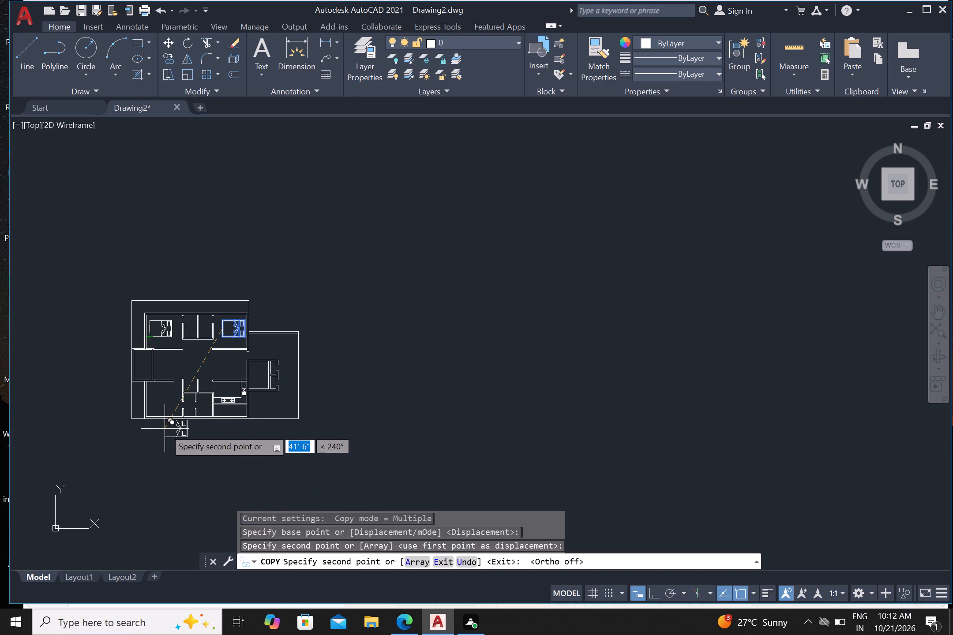
scroll(164, 429, "up", 2)
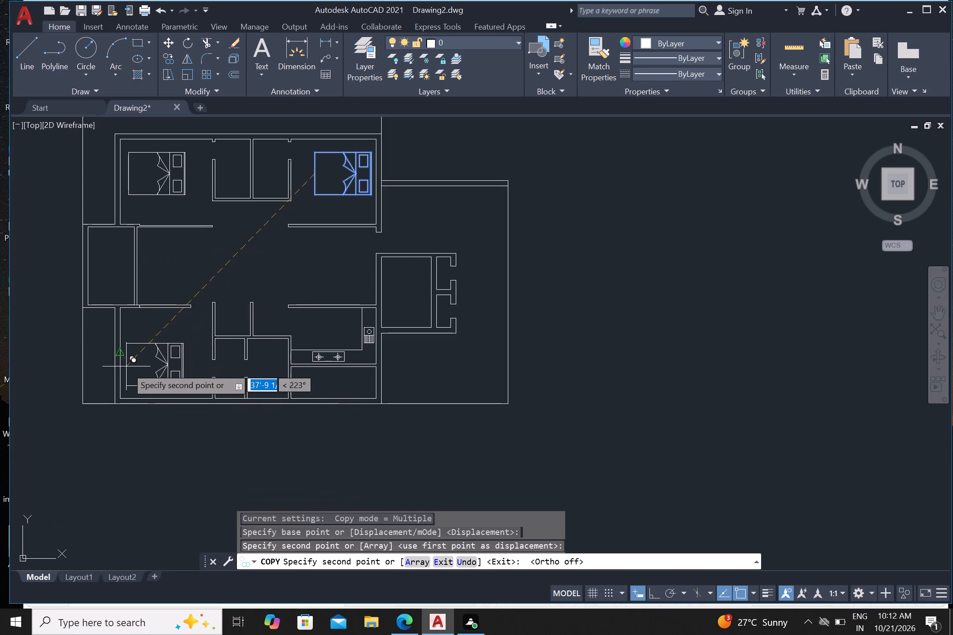
scroll(135, 377, "up", 2)
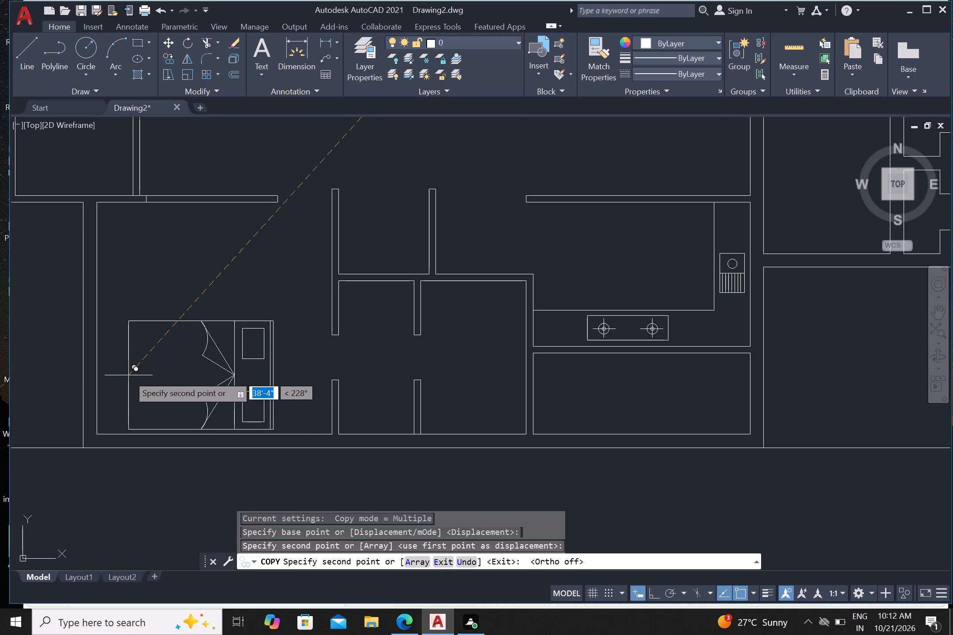
left_click(128, 375)
scroll(162, 377, "down", 2)
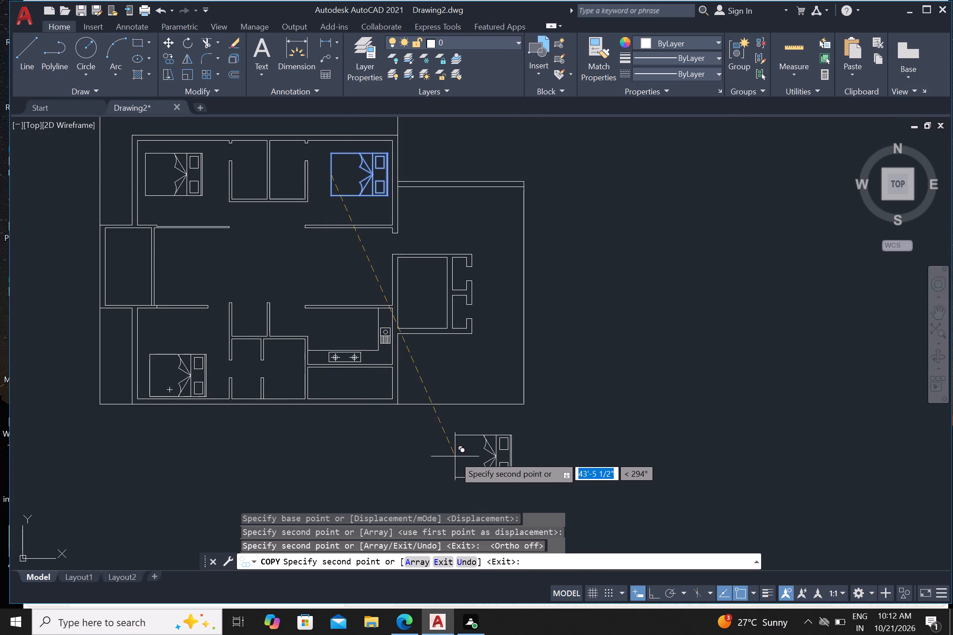
key("Escape")
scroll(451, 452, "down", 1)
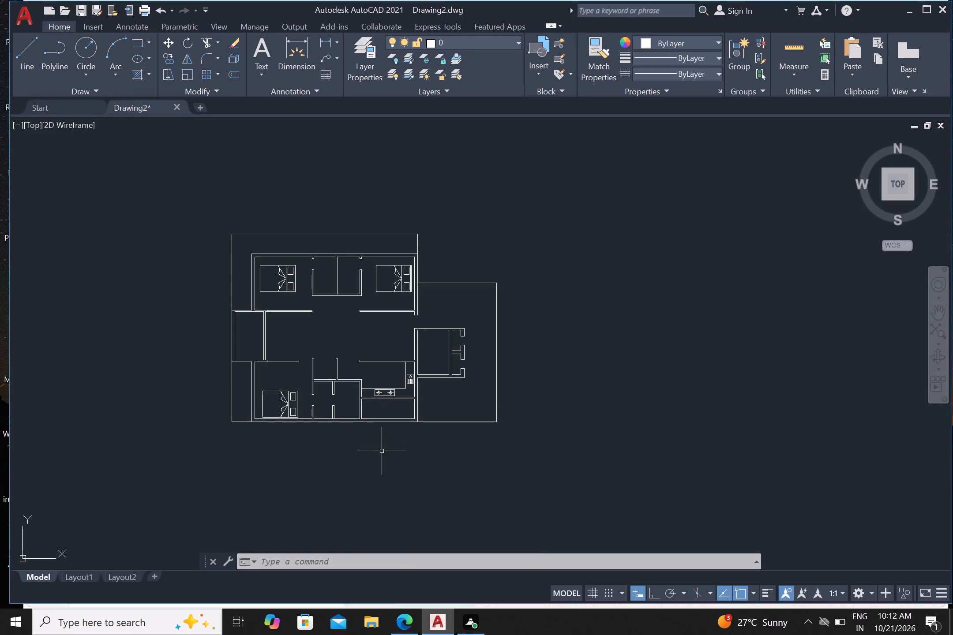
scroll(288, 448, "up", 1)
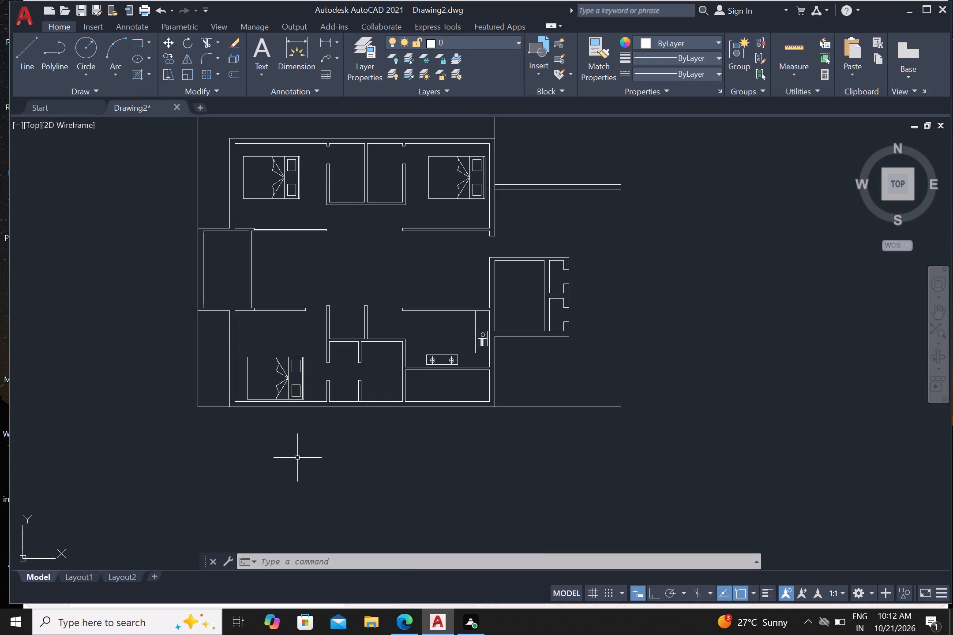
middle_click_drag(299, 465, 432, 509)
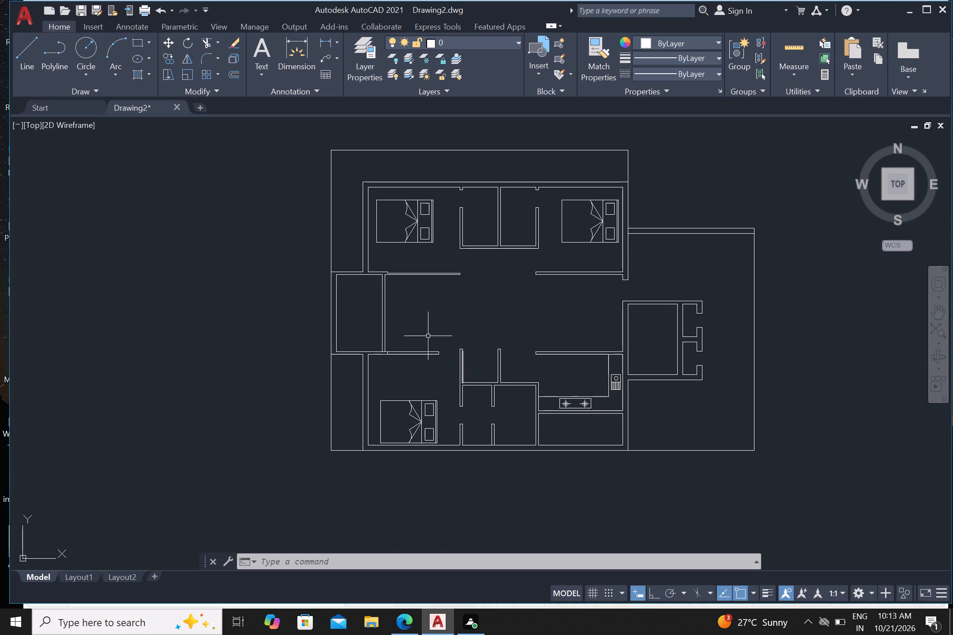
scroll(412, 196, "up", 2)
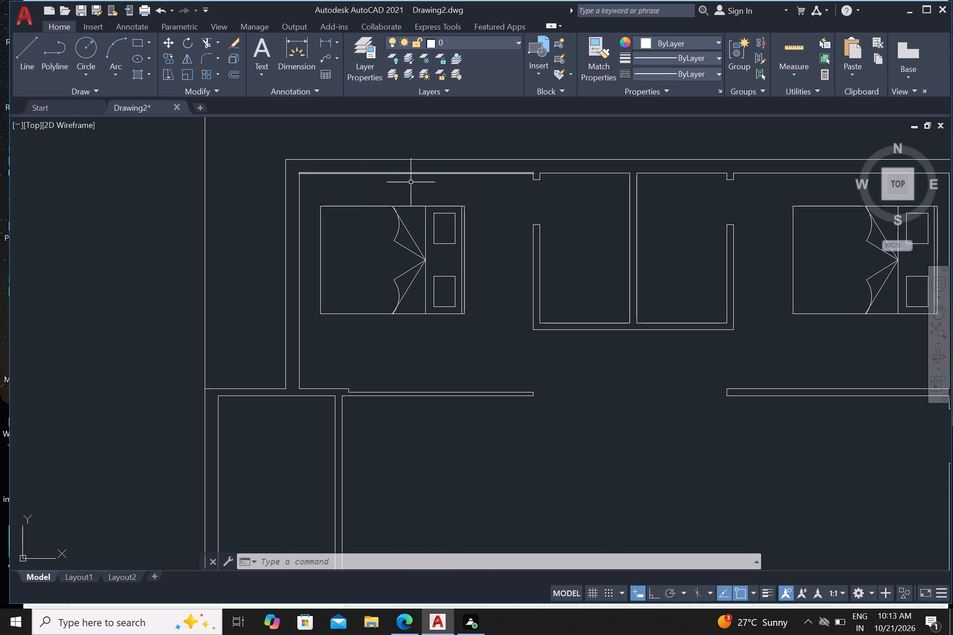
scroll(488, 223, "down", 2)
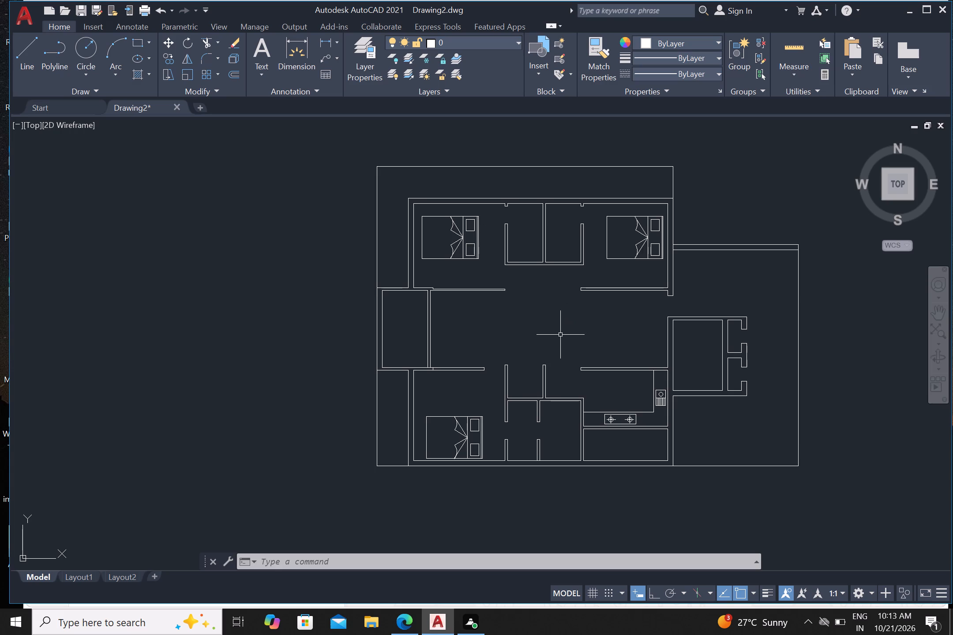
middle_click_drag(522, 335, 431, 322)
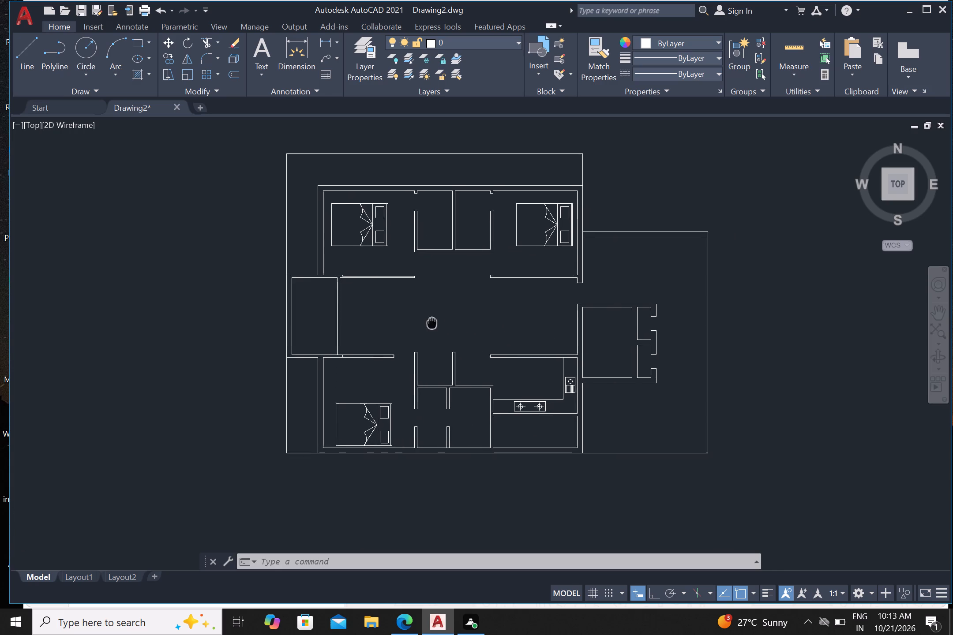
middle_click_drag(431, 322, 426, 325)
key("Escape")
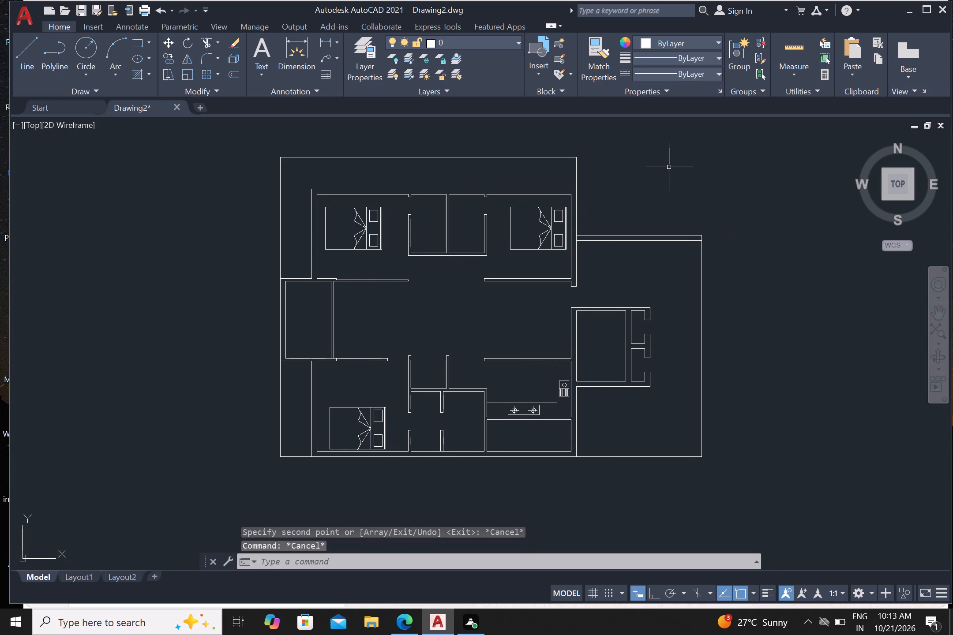
Draw a closed 4' by 9" horizontal rectangle from lines in the empty area above the plan's right wing, with Ortho on.
key("l")
key("Return")
left_click(648, 162)
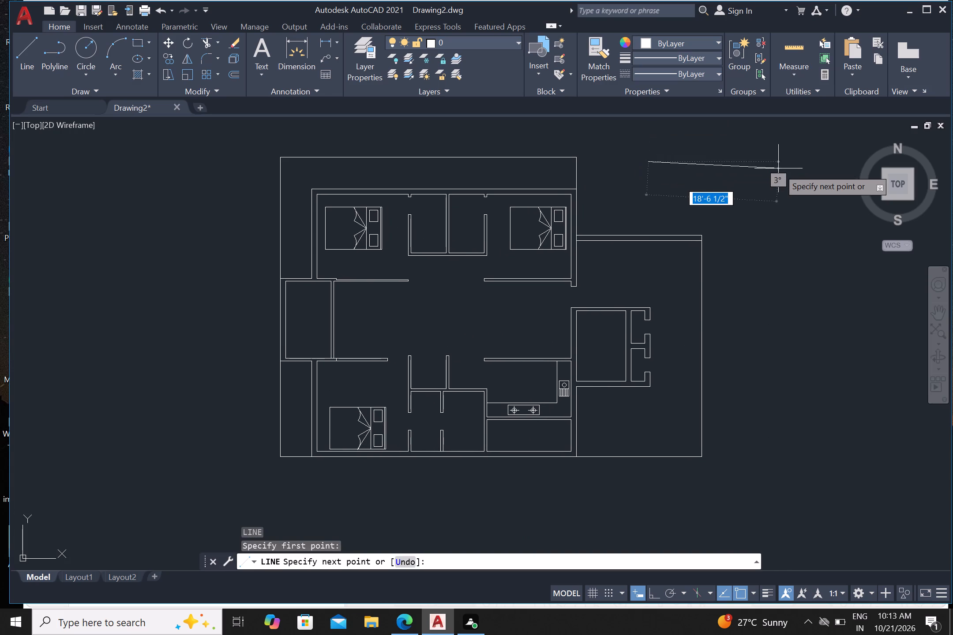
left_click(655, 599)
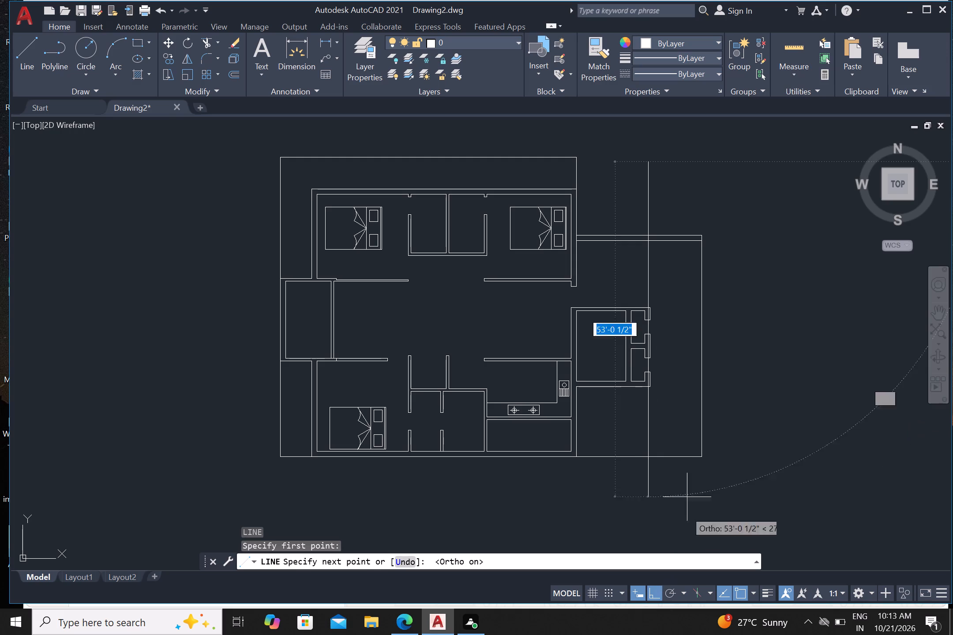
type("4'")
key("Return")
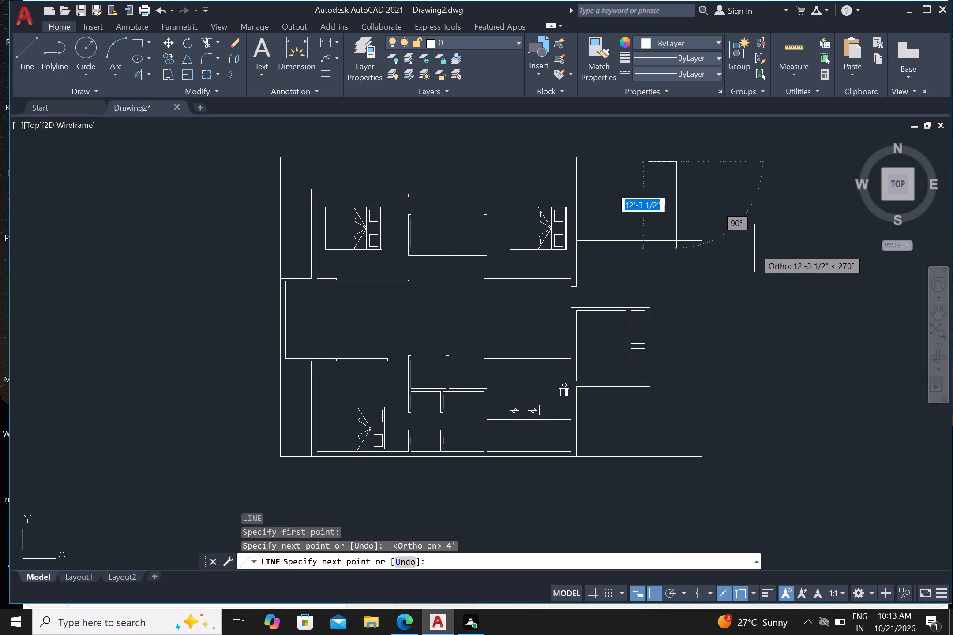
type("9\"")
key("Return")
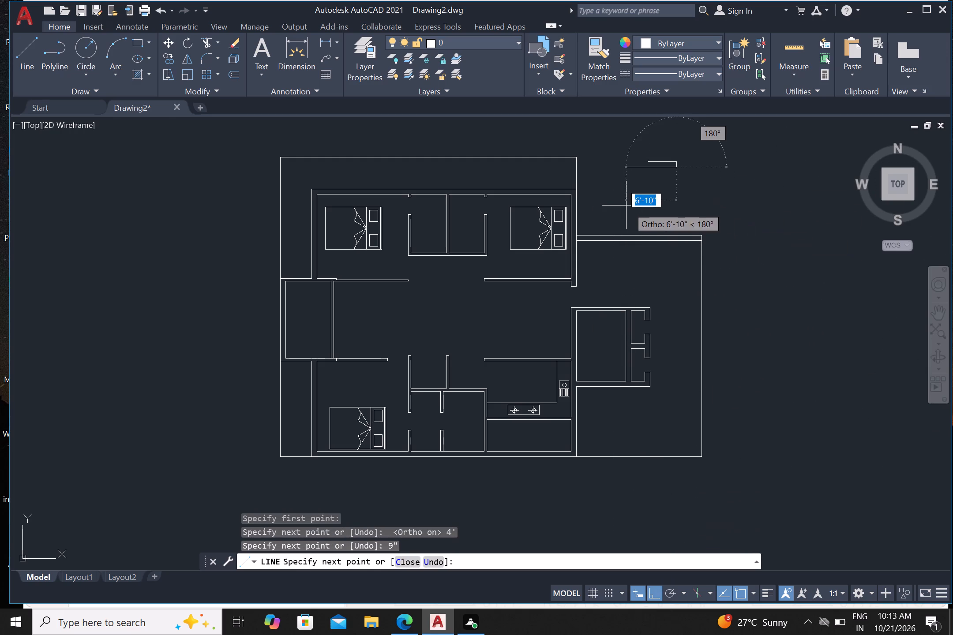
type("4'")
key("Return")
key("c")
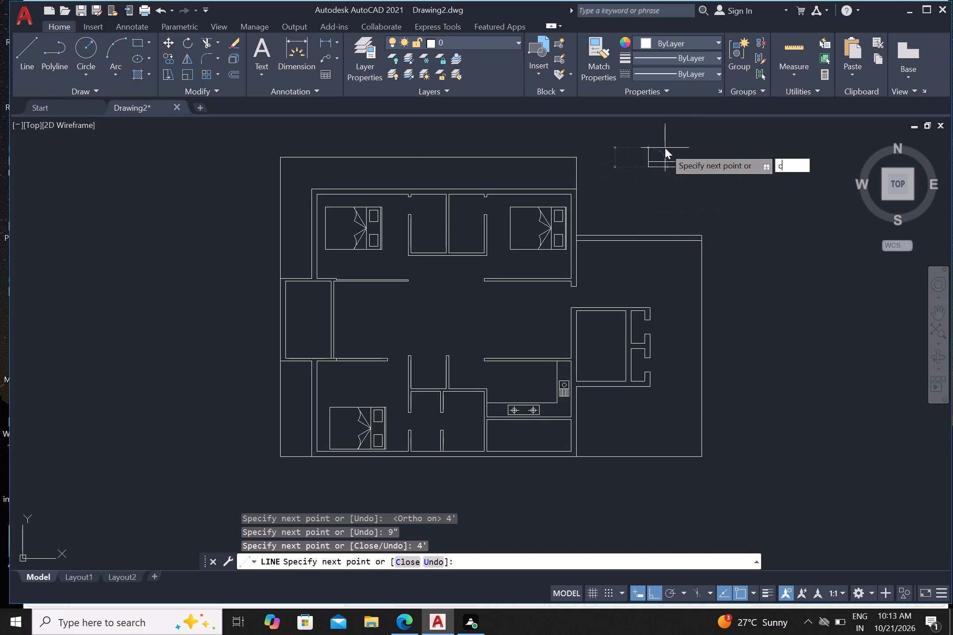
key("Return")
scroll(660, 158, "up", 3)
key("Escape")
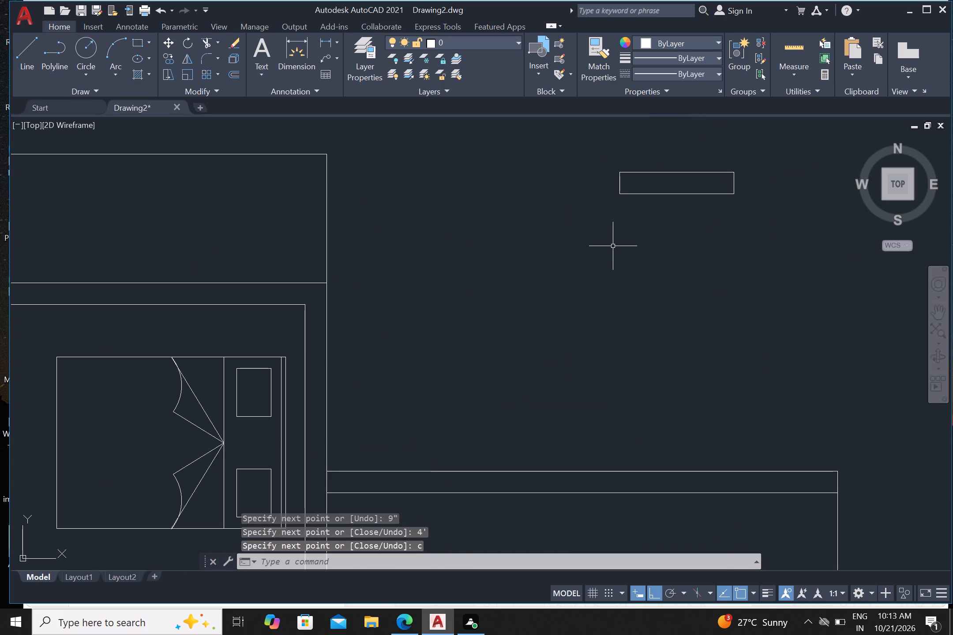
Draw a horizontal centre line between the midpoints of the 4' by 9" rectangle's short sides to form a window symbol.
key("l")
key("Return")
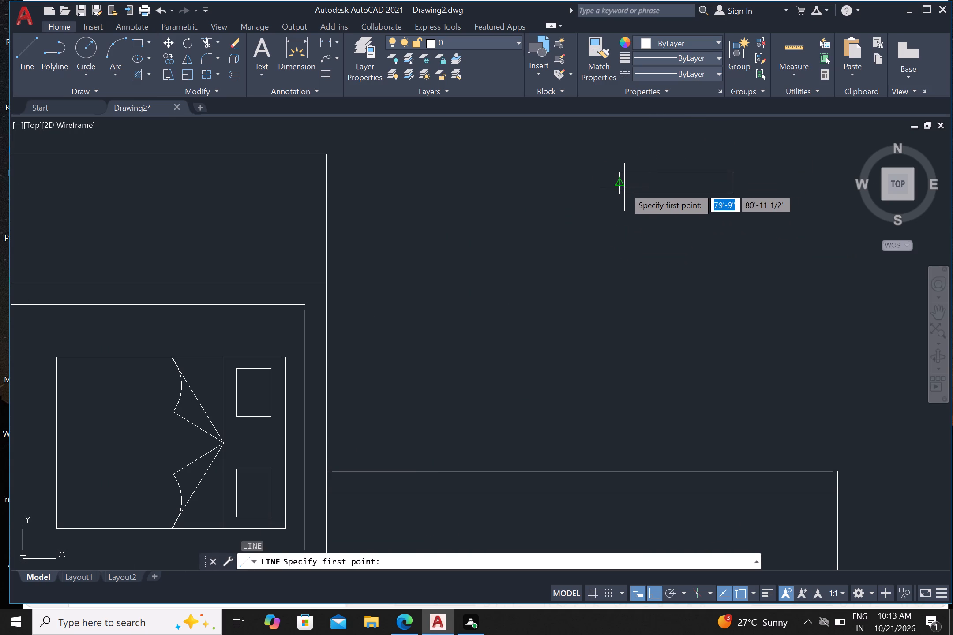
left_click(620, 184)
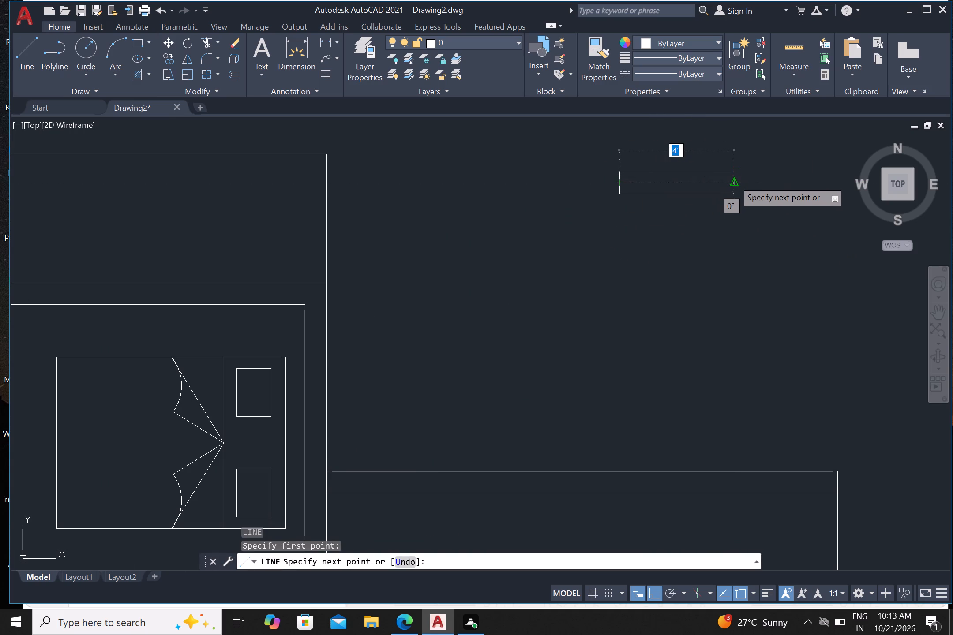
left_click(733, 179)
key("Return")
Copy the window symbol from its bottom-edge midpoint into the upper-left bedroom's top wall, about 42'-9" away, with Ortho off.
scroll(695, 208, "down", 4)
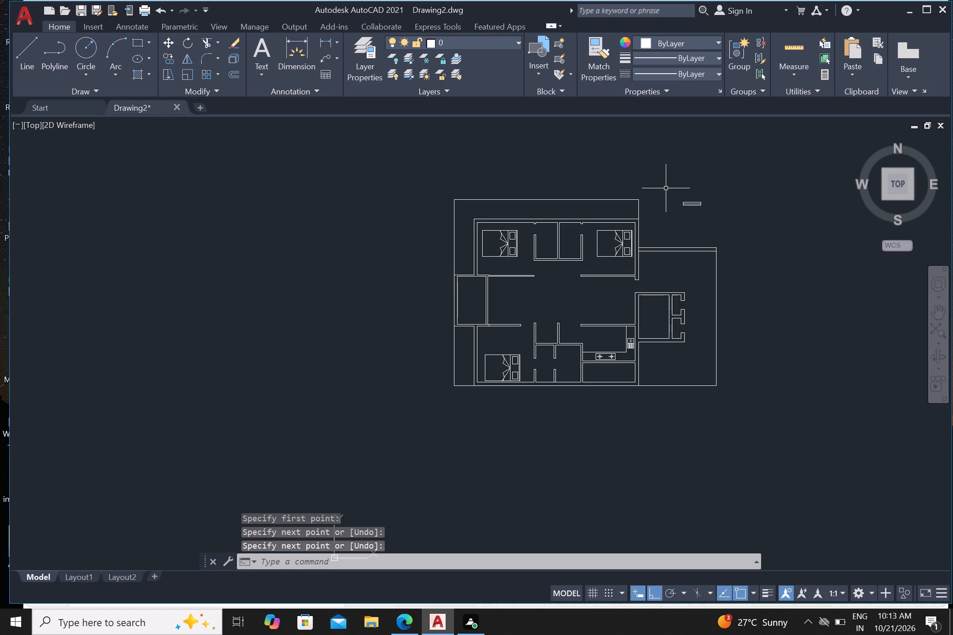
scroll(672, 189, "up", 3)
left_click_drag(671, 194, 675, 196)
left_click(825, 287)
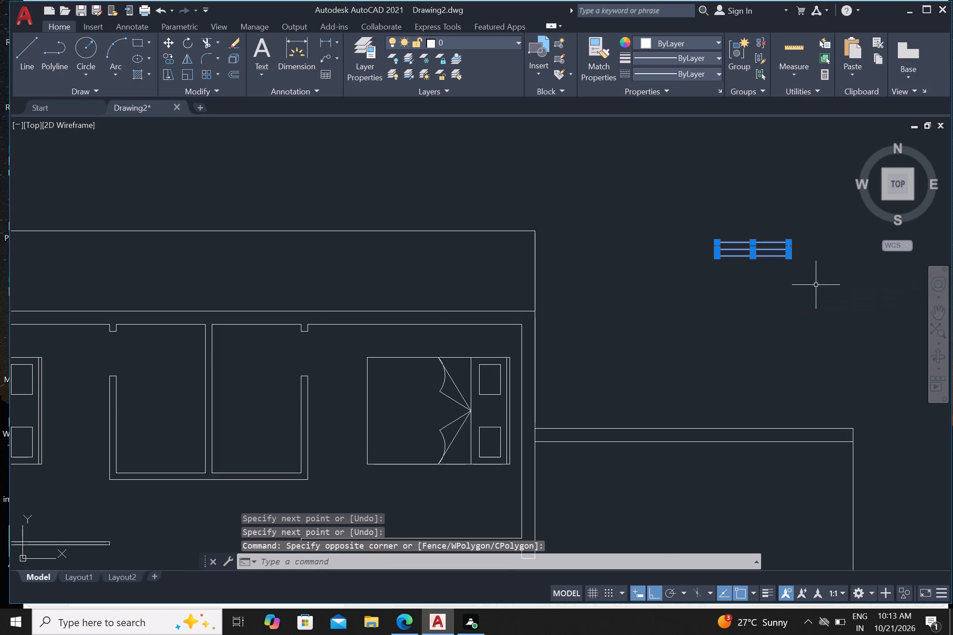
key("c")
key("o")
key("Return")
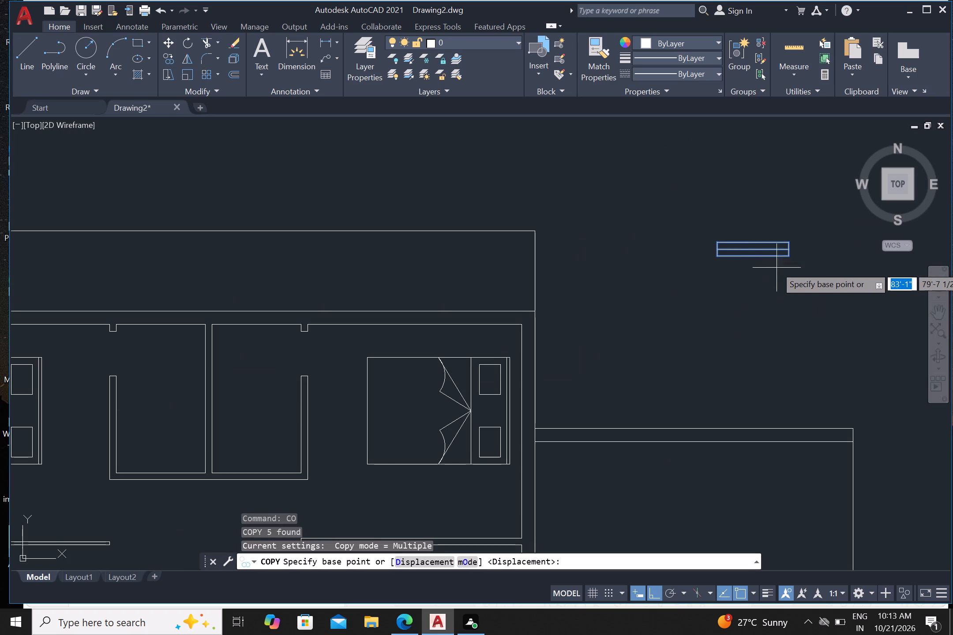
scroll(780, 265, "down", 2)
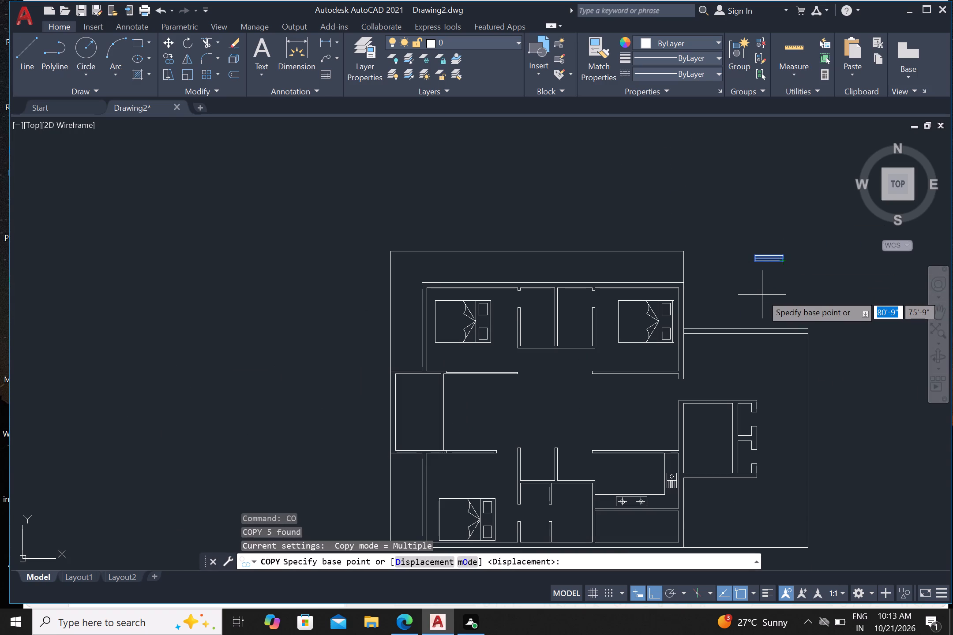
left_click(769, 261)
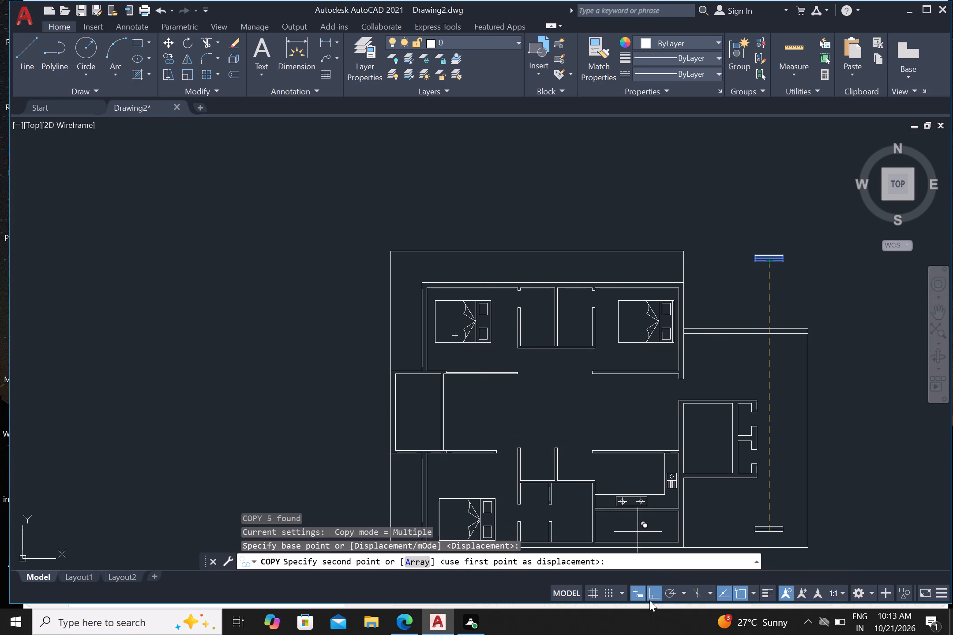
left_click(655, 597)
scroll(461, 314, "up", 3)
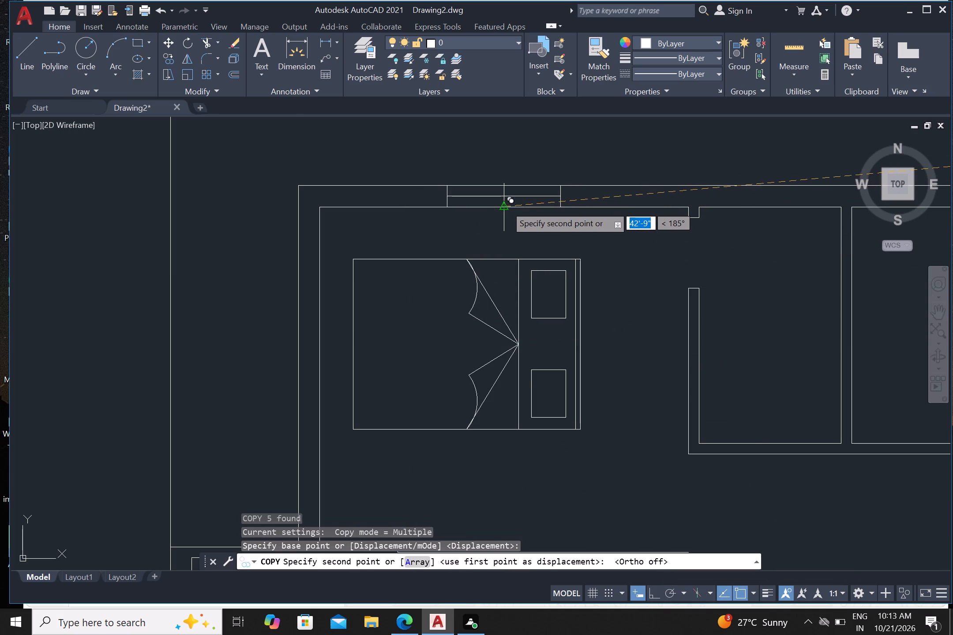
left_click(506, 205)
Place another window copy in the top wall above the upper-right bedroom's bed, about 19'-4" from the base point.
scroll(506, 205, "down", 3)
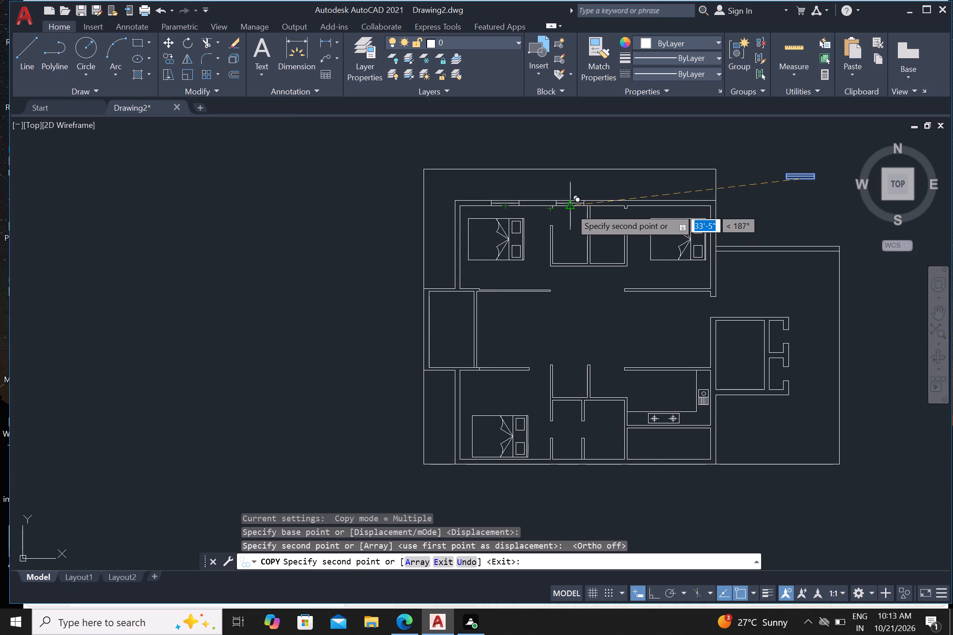
scroll(570, 208, "up", 3)
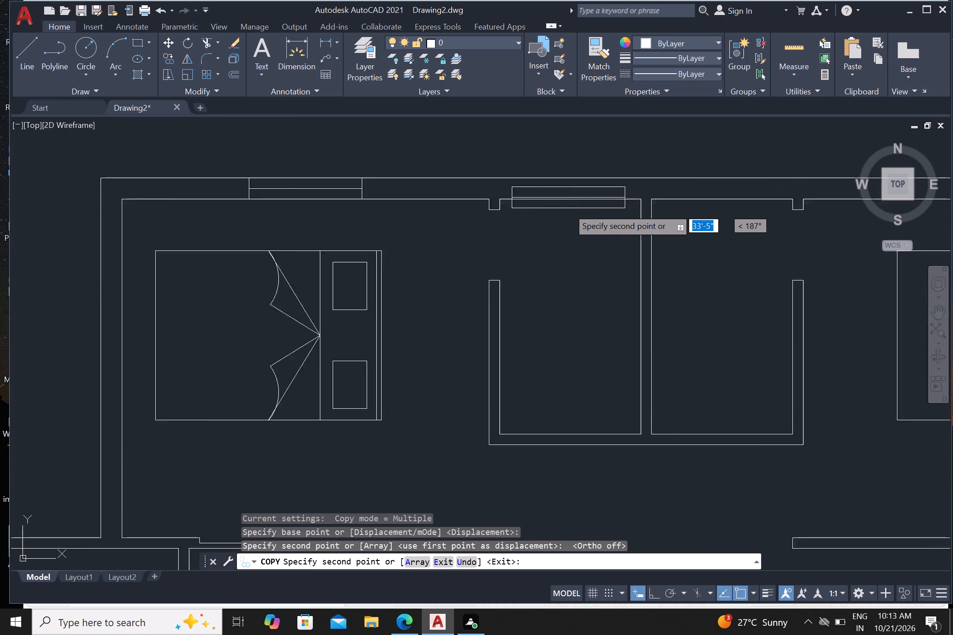
scroll(568, 208, "up", 1)
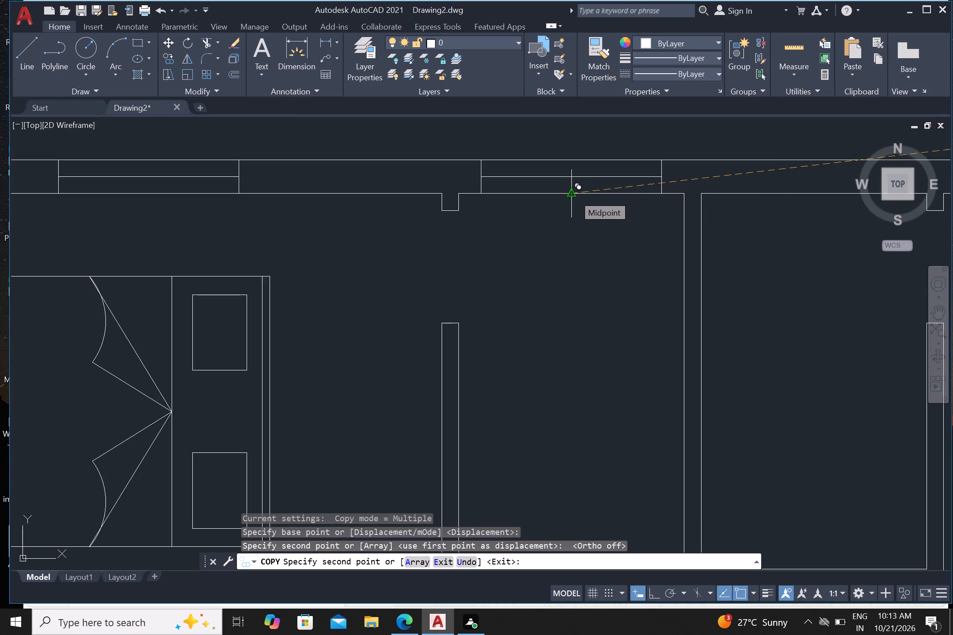
scroll(573, 198, "down", 2)
middle_click_drag(677, 219, 555, 252)
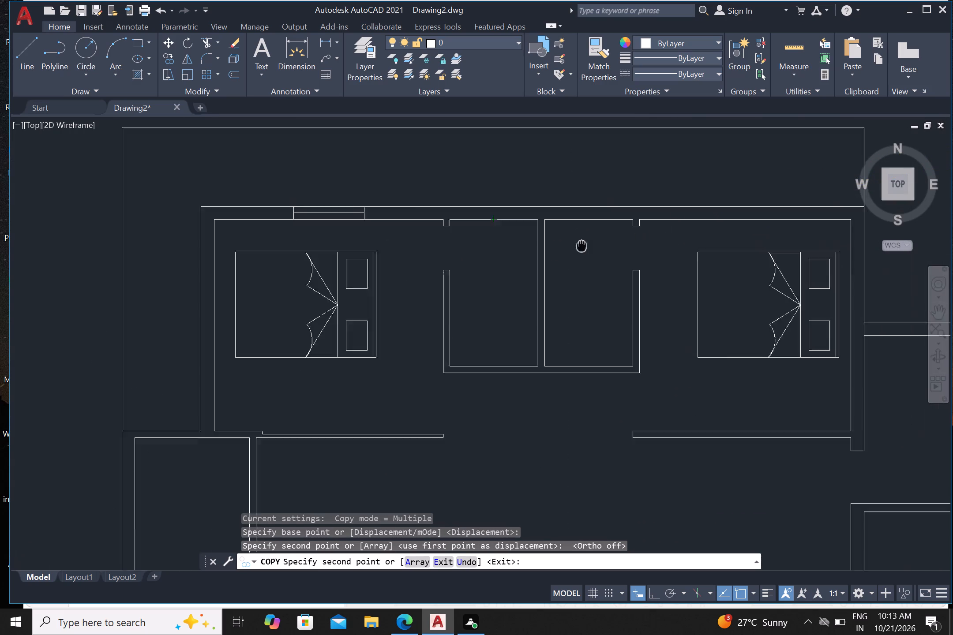
middle_click_drag(555, 252, 454, 268)
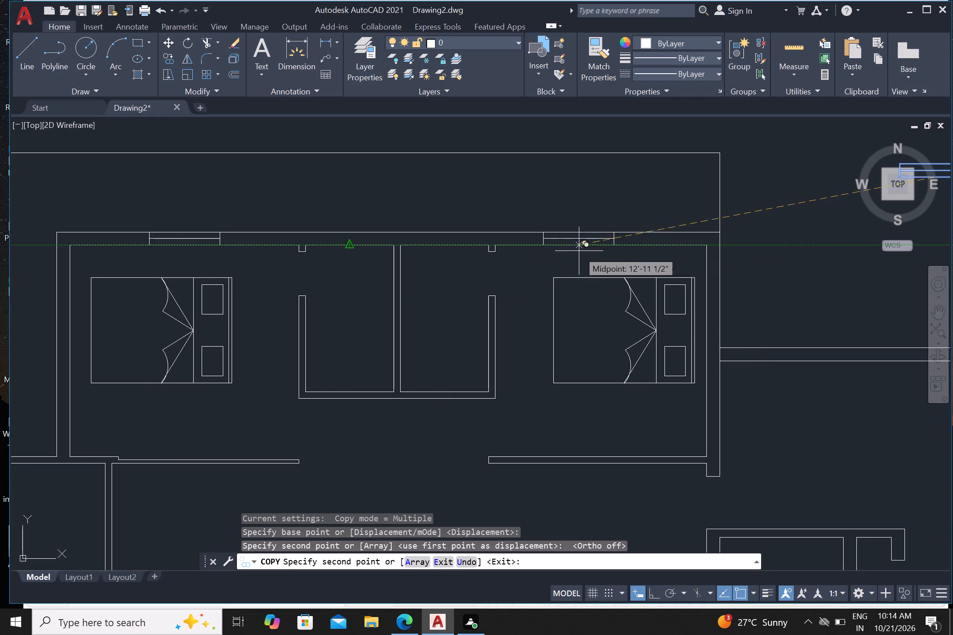
left_click(600, 243)
Place two more window copies in the bottom exterior wall, at the room below the kitchen and the lower-left bedroom, and finish copying.
scroll(595, 242, "down", 3)
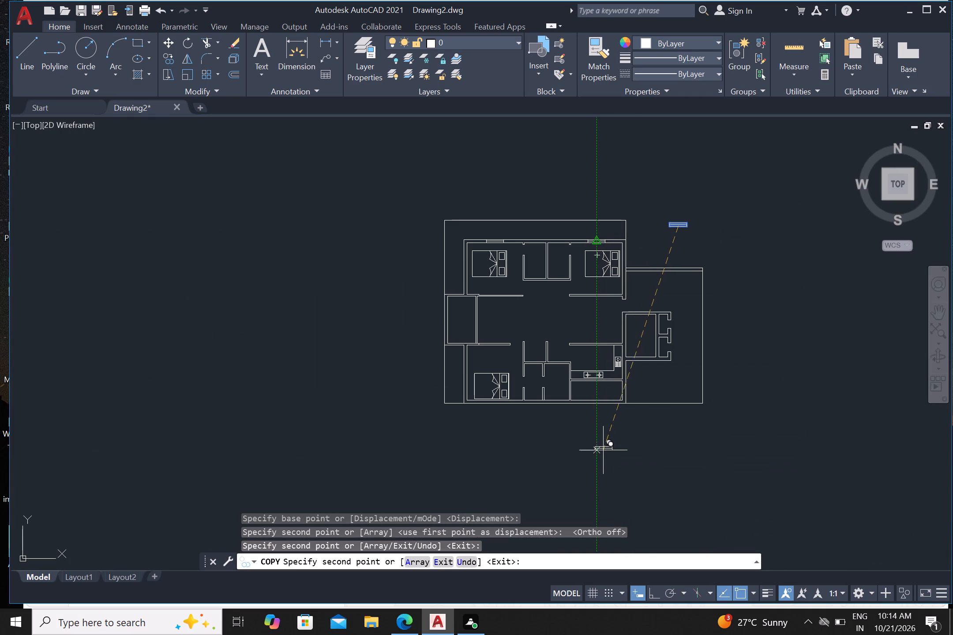
scroll(603, 449, "up", 3)
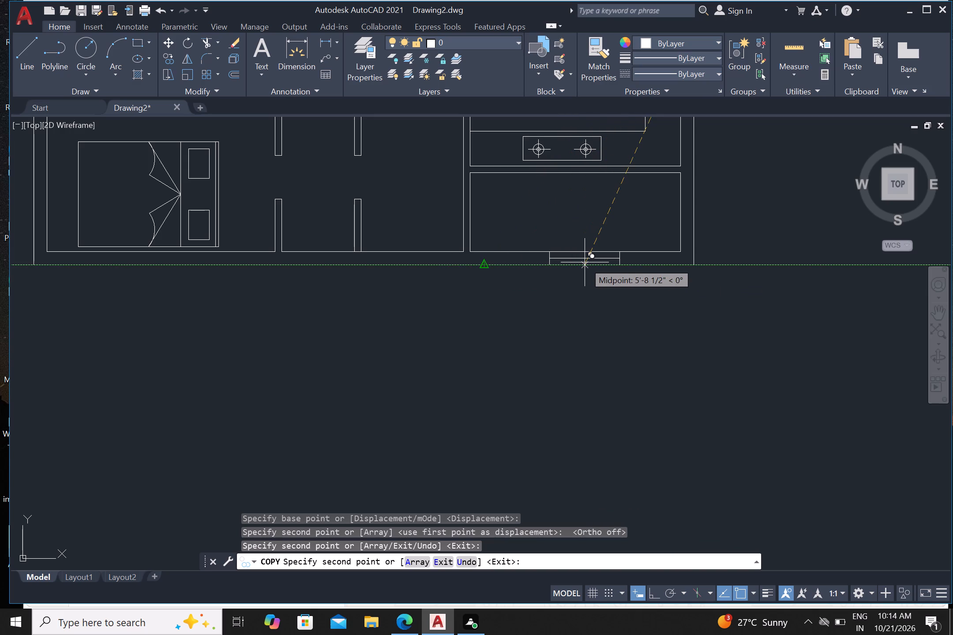
left_click(584, 262)
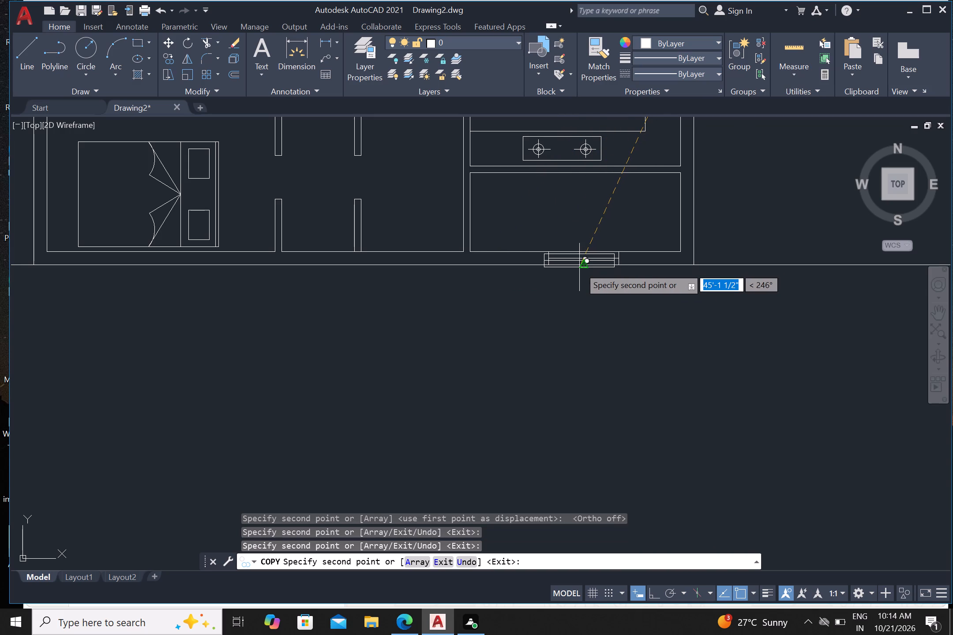
scroll(579, 267, "down", 3)
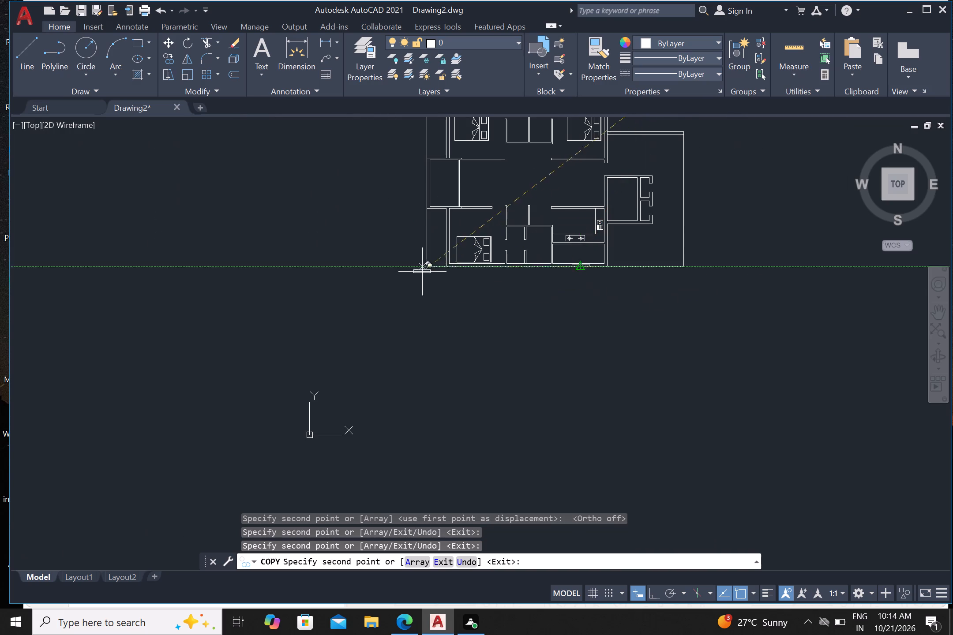
scroll(480, 257, "up", 3)
scroll(456, 295, "up", 2)
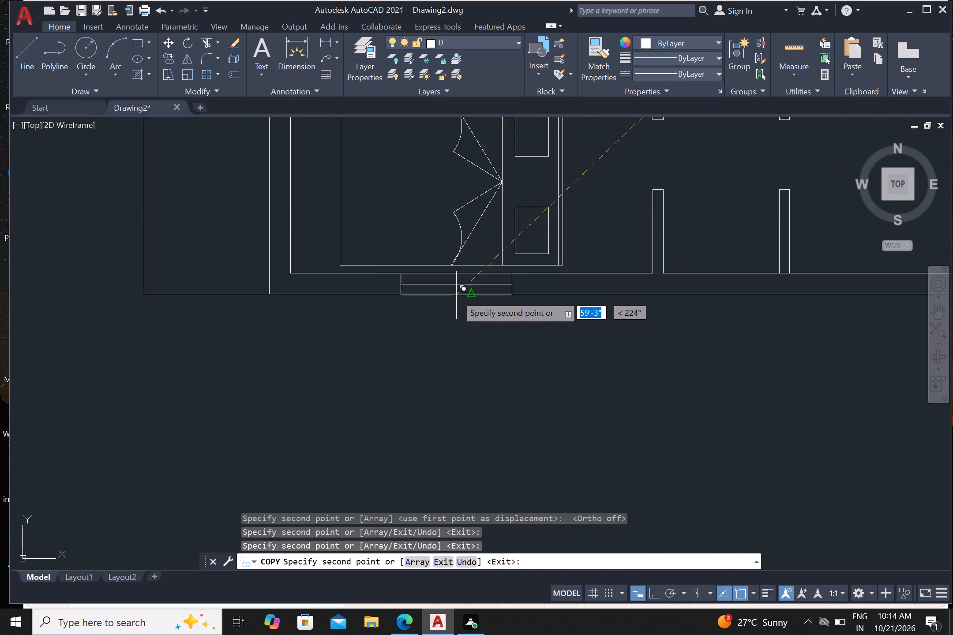
scroll(456, 295, "up", 1)
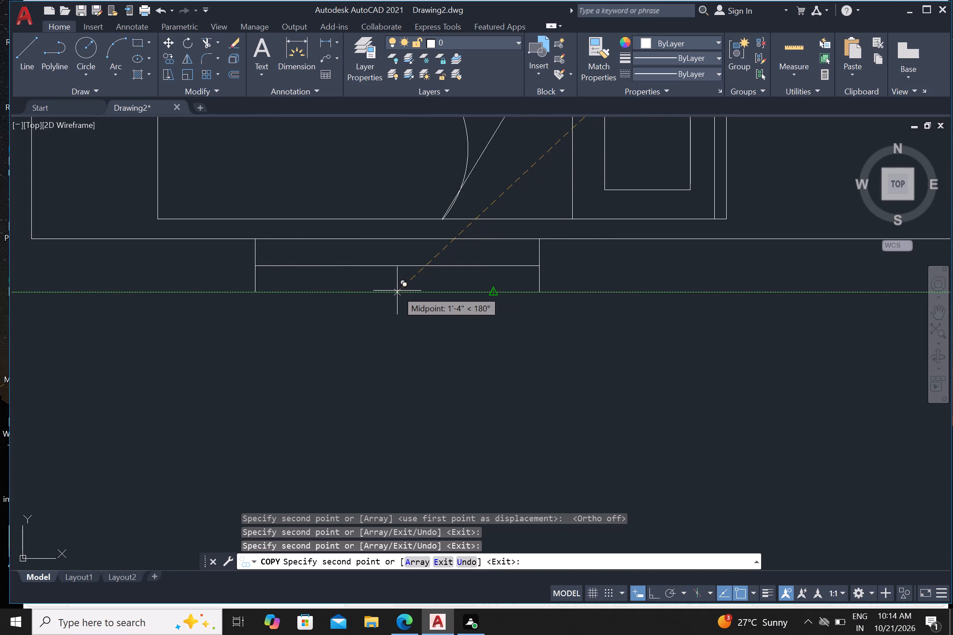
scroll(397, 291, "down", 3)
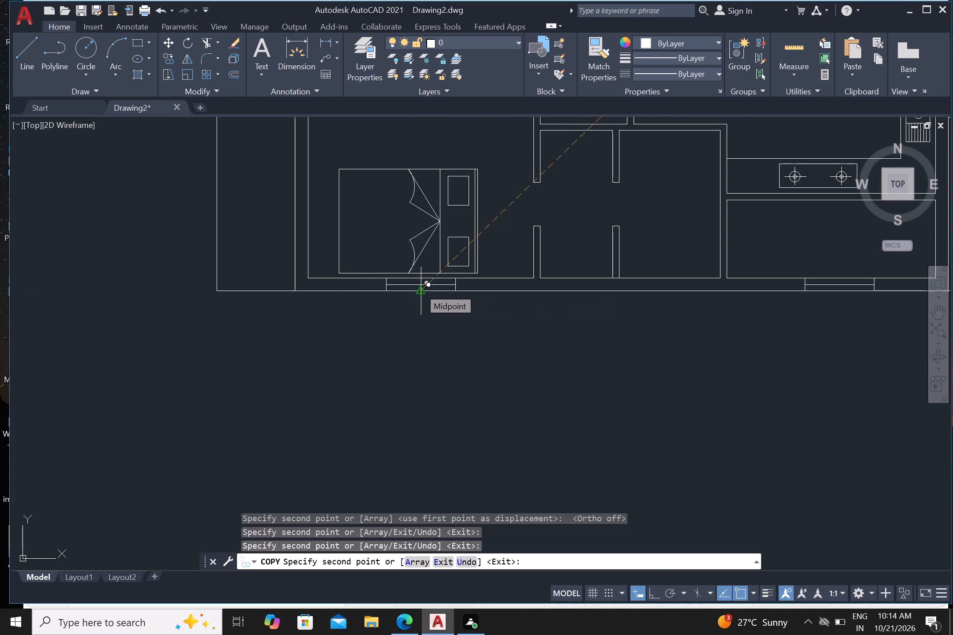
left_click(420, 288)
scroll(419, 288, "down", 2)
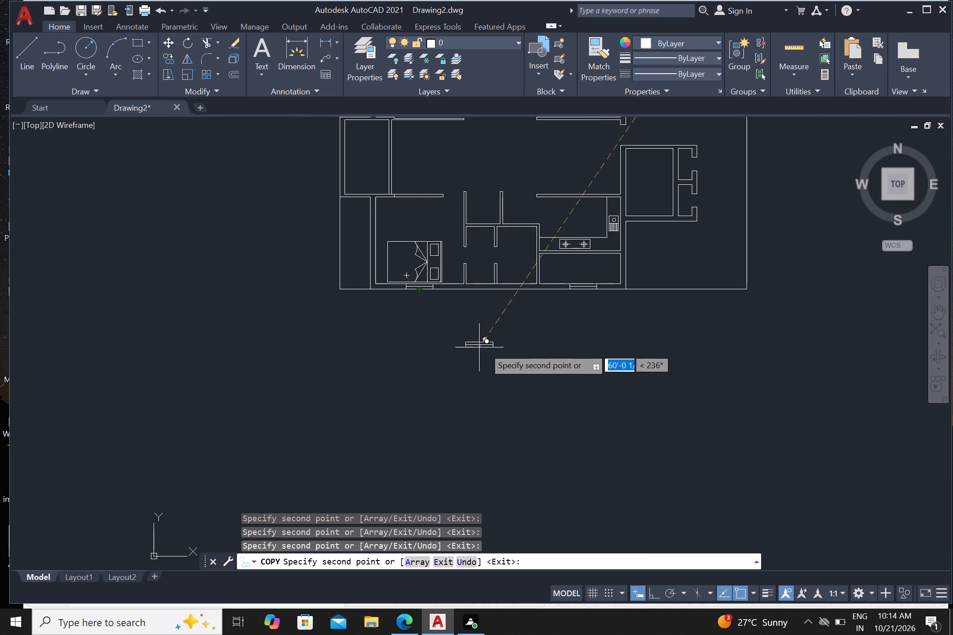
key("Escape")
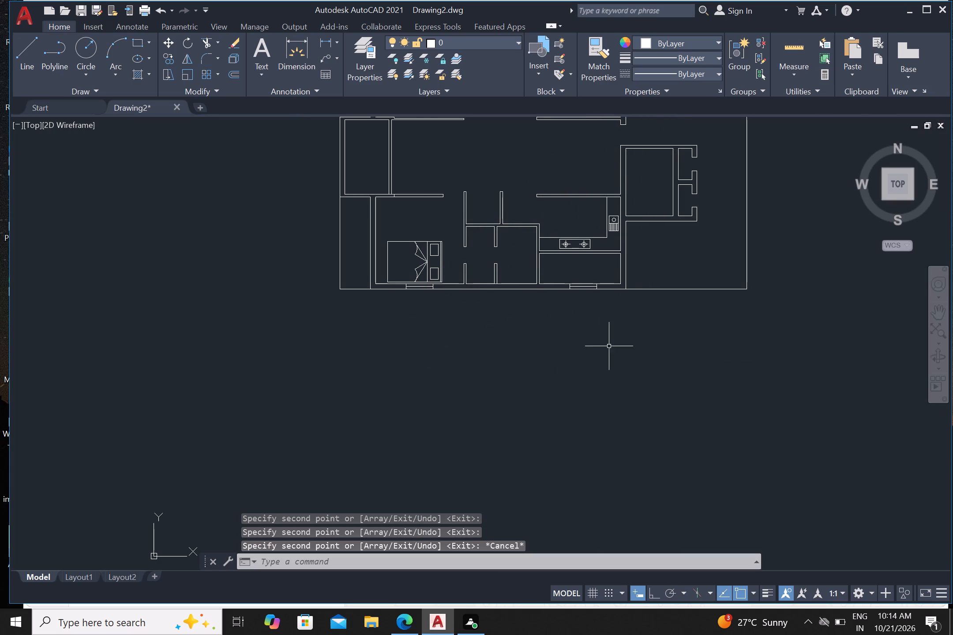
Draw a short vertical line from the midpoint of the right-wing large room's lower inner wall line down past the outer wall line.
middle_click_drag(597, 356, 549, 469)
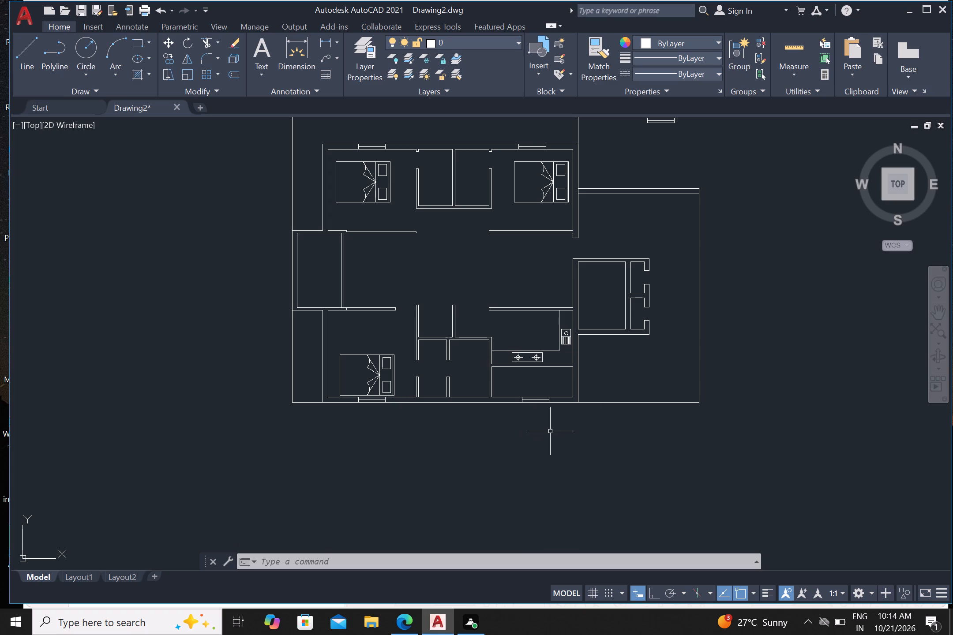
key("Escape")
key("l")
key("Return")
scroll(558, 332, "up", 1)
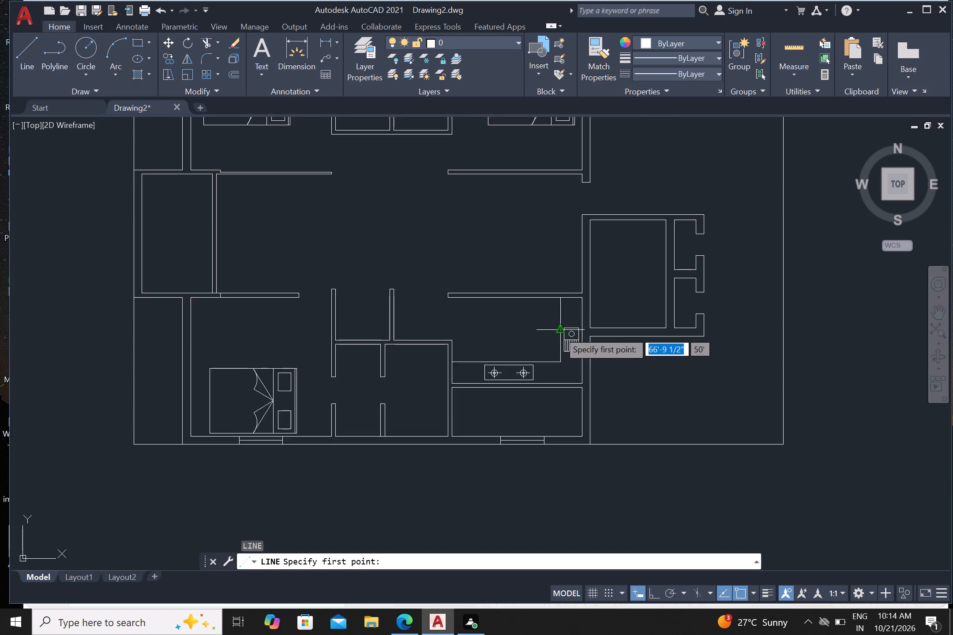
scroll(560, 332, "up", 1)
left_click(668, 326)
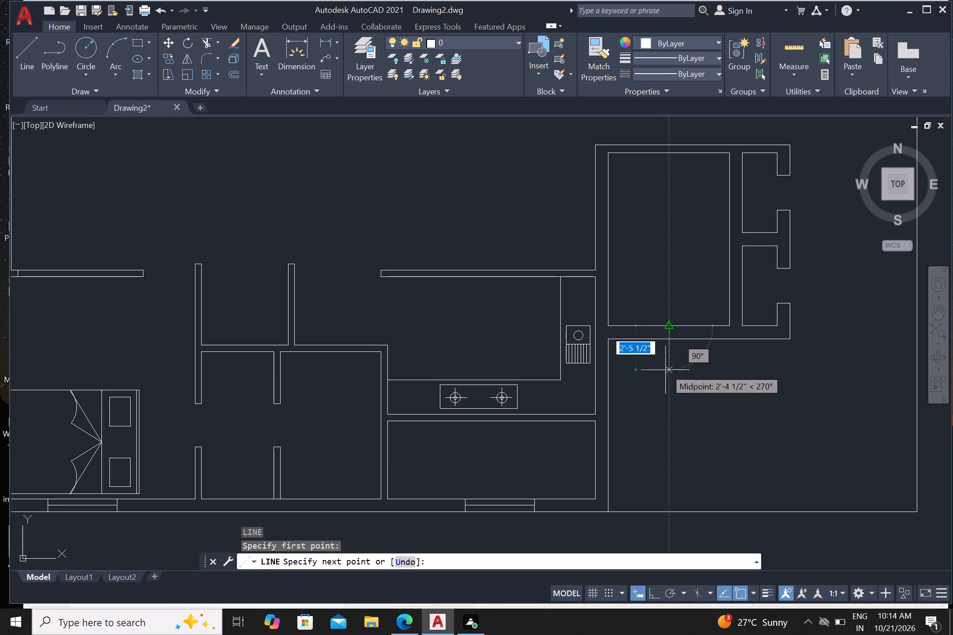
left_click(669, 375)
key("Return")
key("Return")
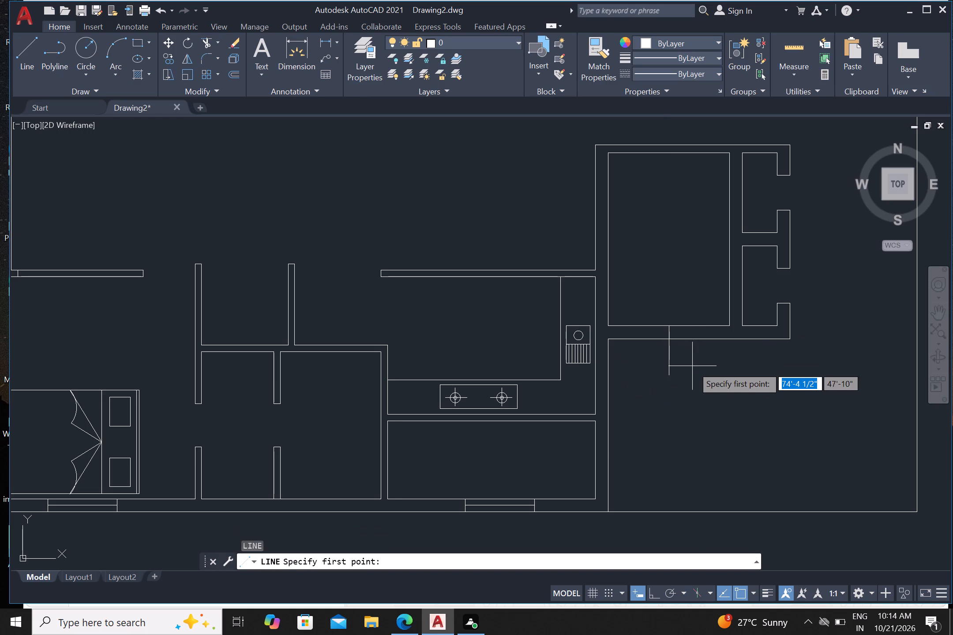
key("Escape")
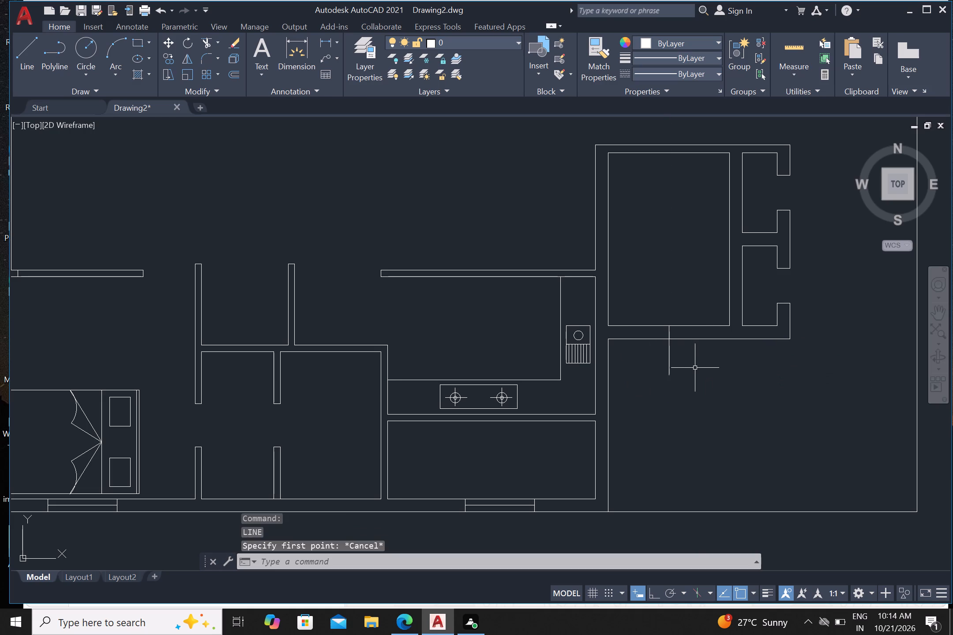
Offset the short vertical line at the right-wing large room's lower wall by 1'3" to both sides.
key("o")
key("Return")
type("1'3")
key("shift+quotedbl")
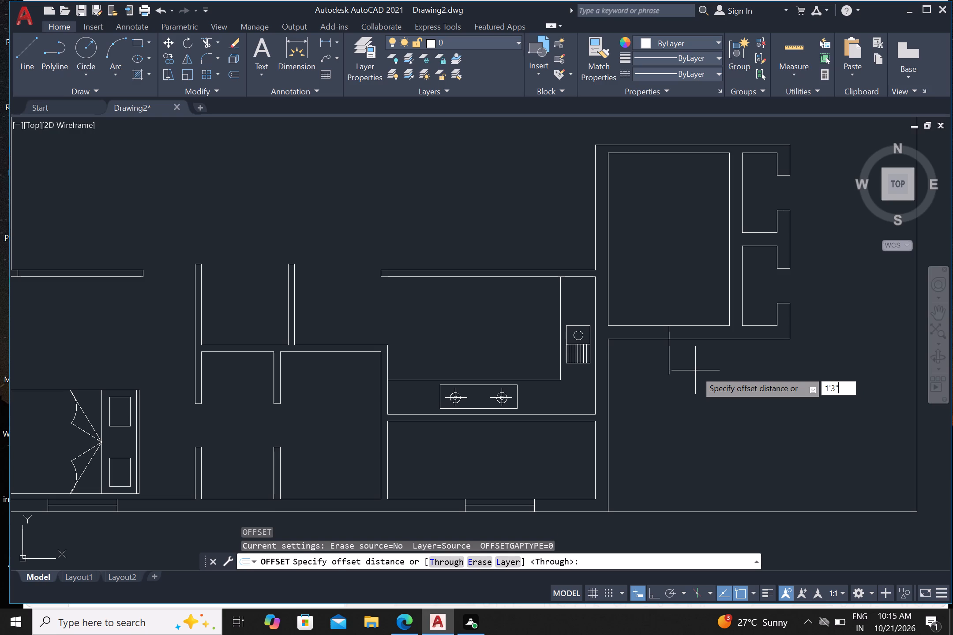
key("Return")
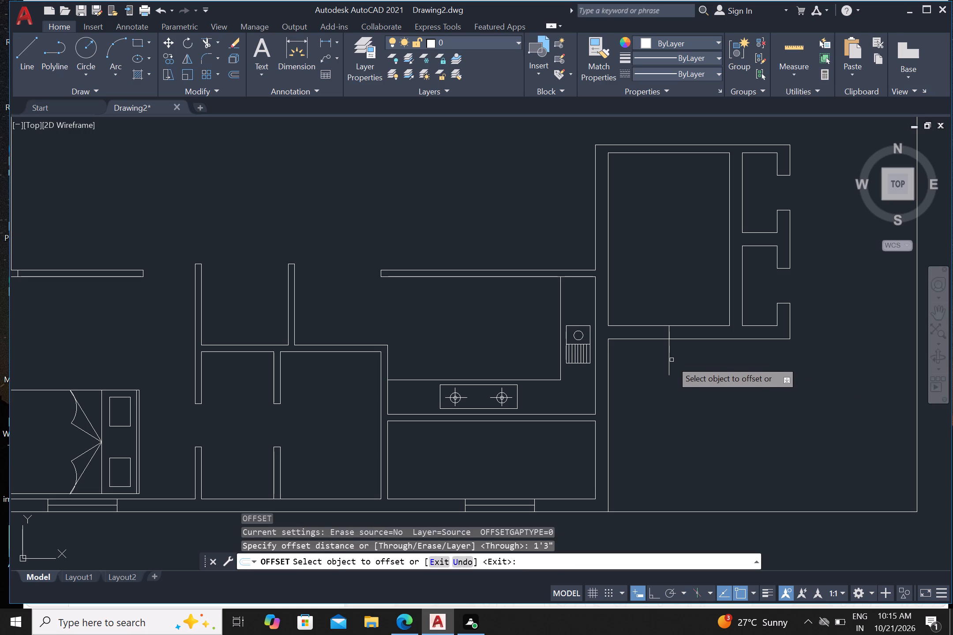
left_click(668, 367)
left_click_drag(709, 364, 716, 365)
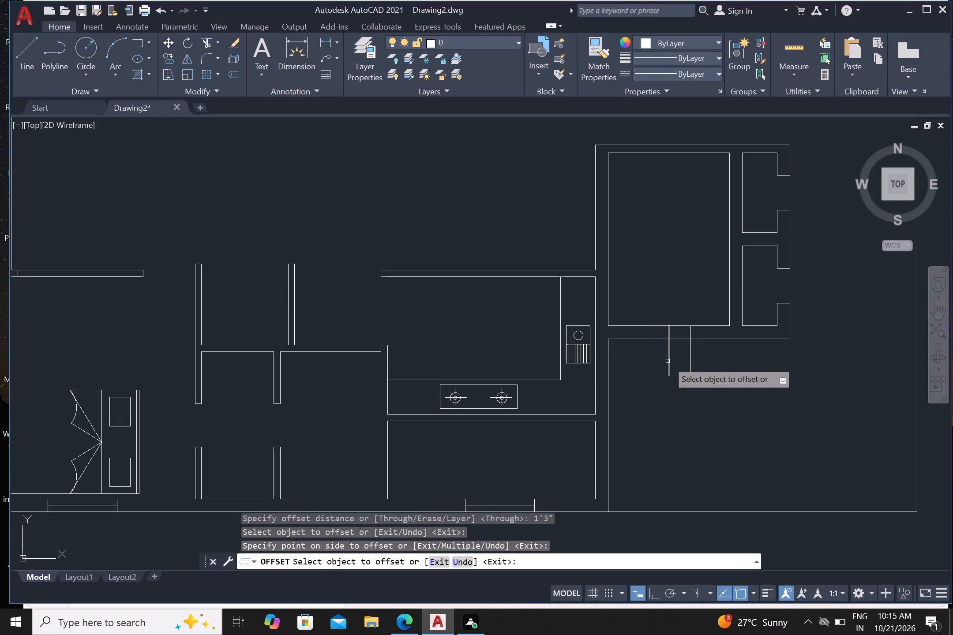
left_click_drag(669, 359, 664, 359)
left_click_drag(638, 376, 629, 388)
key("Escape")
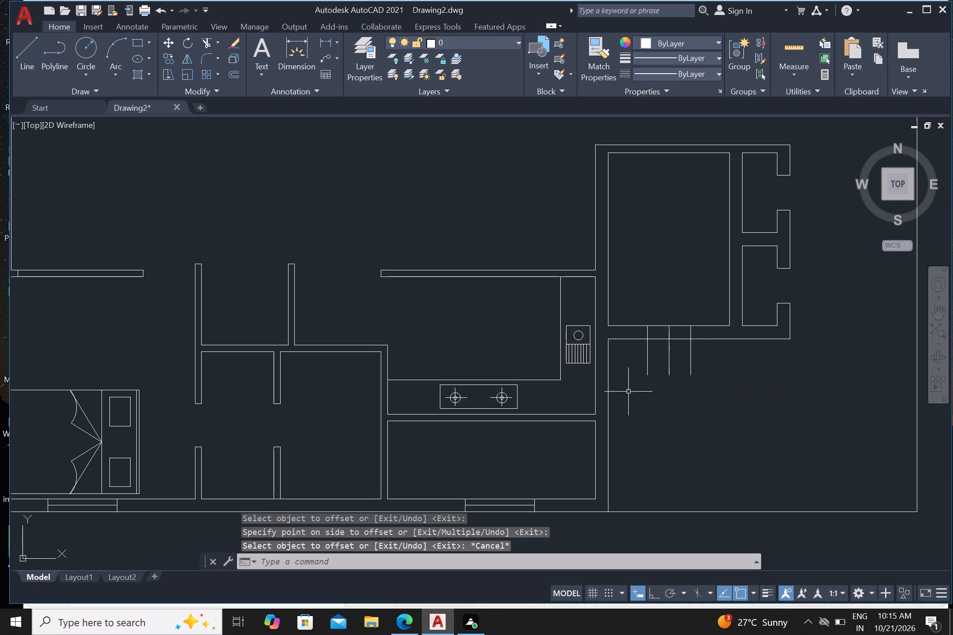
Trim the wall lines and middle line between the two offset lines, plus their overhanging ends, to form an opening in the lower wall.
type("tr")
key("Return")
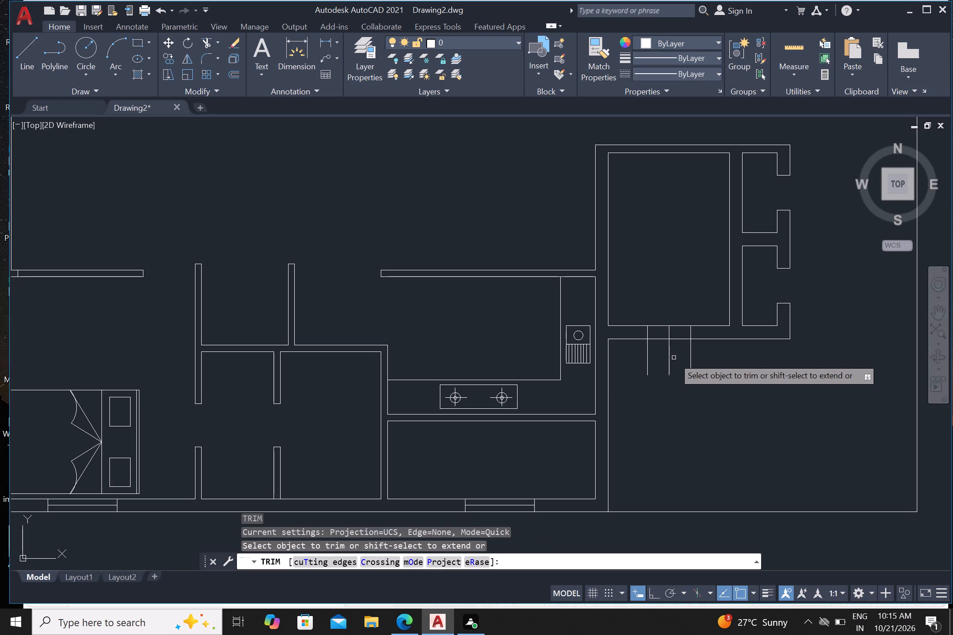
left_click(669, 359)
left_click_drag(660, 354, 660, 342)
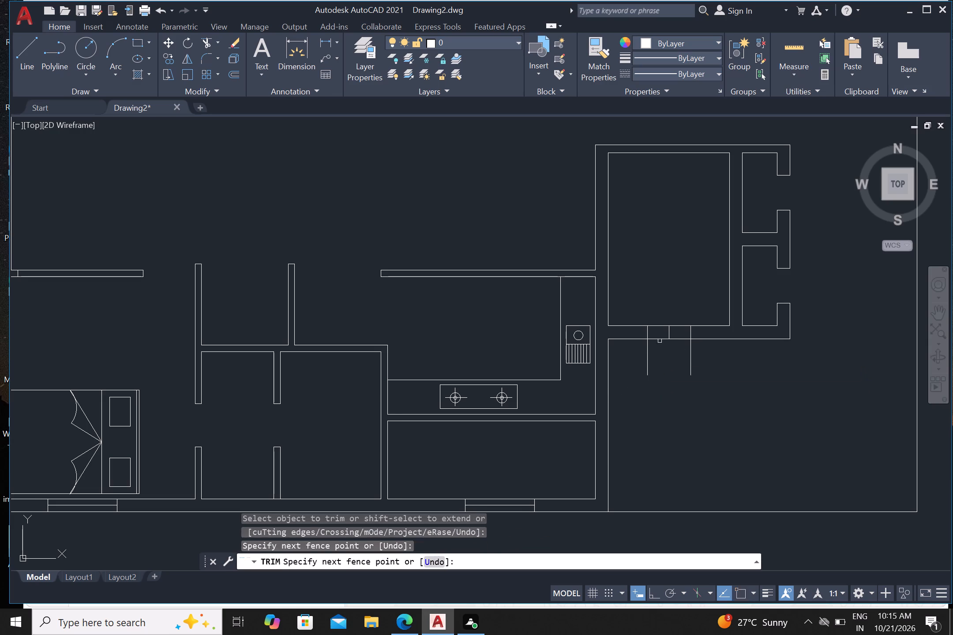
left_click_drag(658, 307, 664, 311)
left_click_drag(672, 366, 675, 362)
left_click(679, 352)
left_click_drag(672, 317, 674, 322)
left_click(674, 334)
left_click(668, 336)
left_click(630, 365)
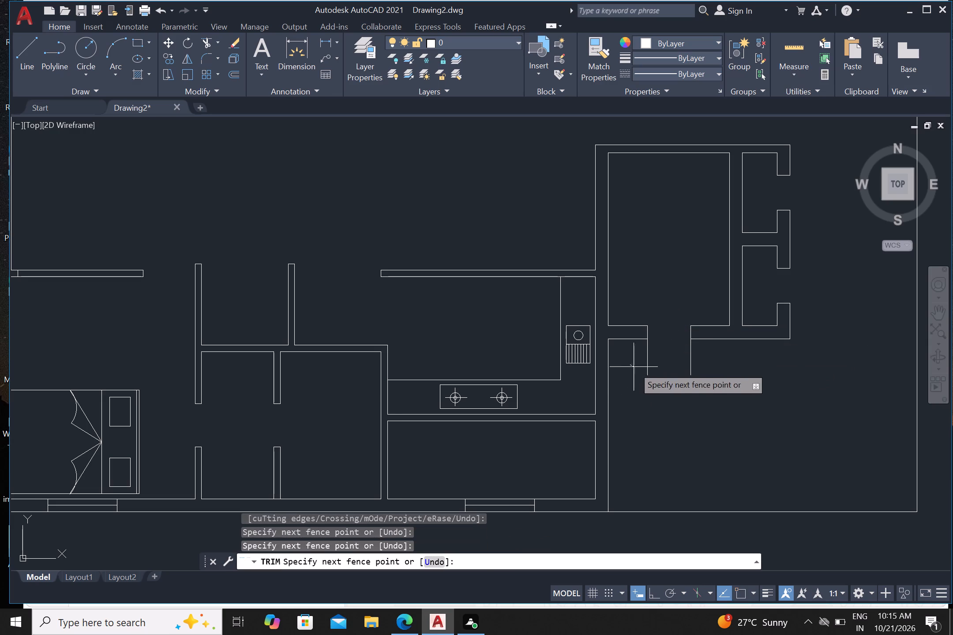
left_click(700, 366)
scroll(662, 377, "down", 3)
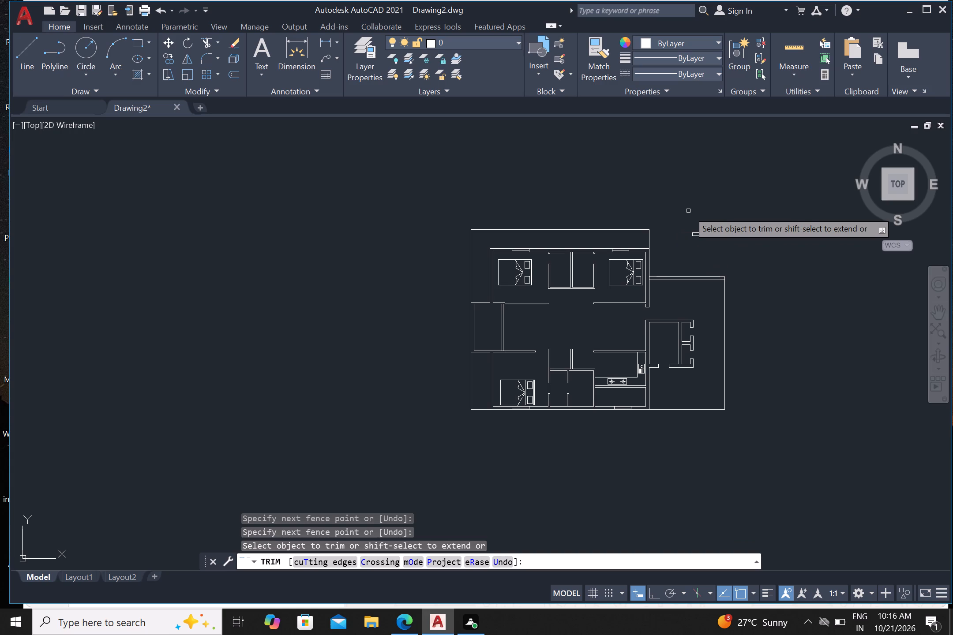
key("Escape")
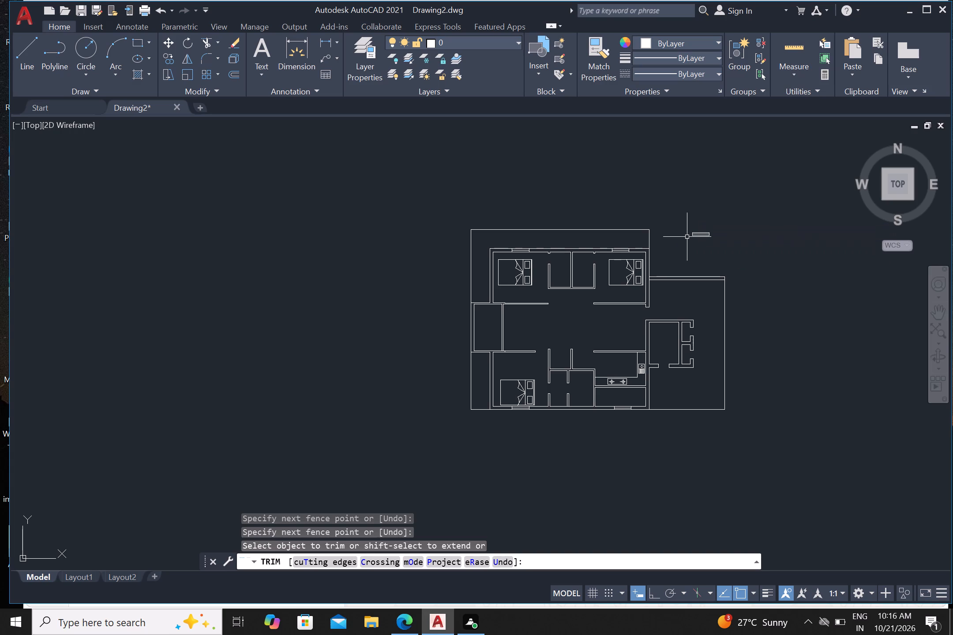
Delete the spare window symbol lying outside the plan, above the right wing.
left_click(689, 222)
left_click(735, 252)
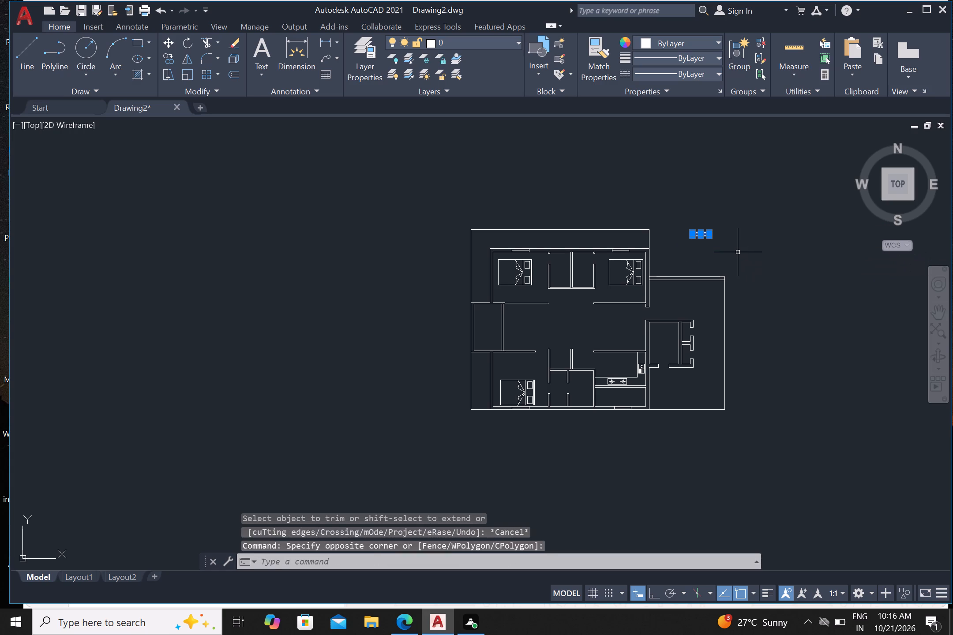
key("Delete")
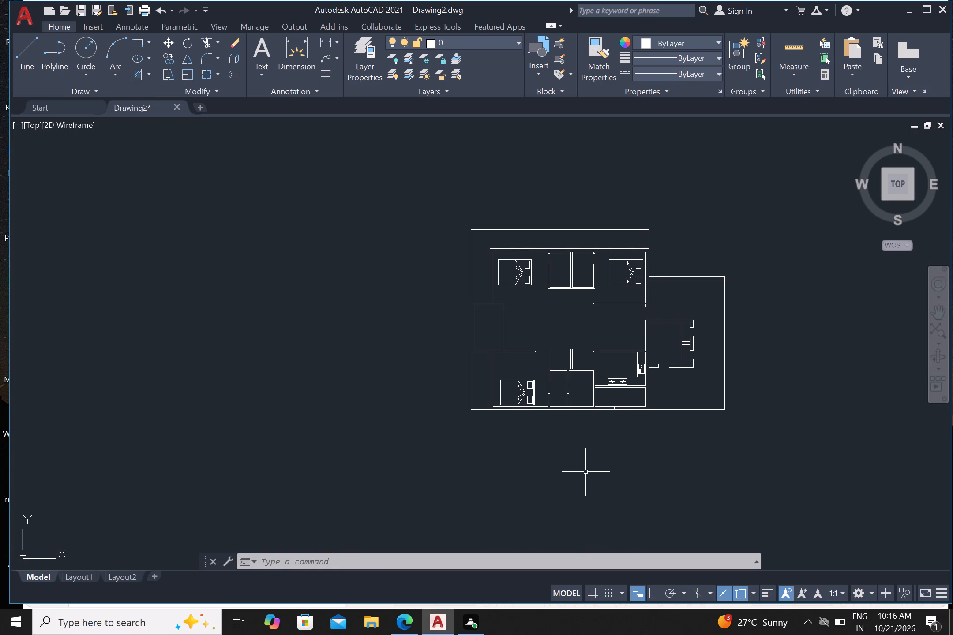
Draw a short horizontal line closing the top end of the lower-left bedroom's left wall, between its two wall lines.
middle_click_drag(515, 452, 428, 449)
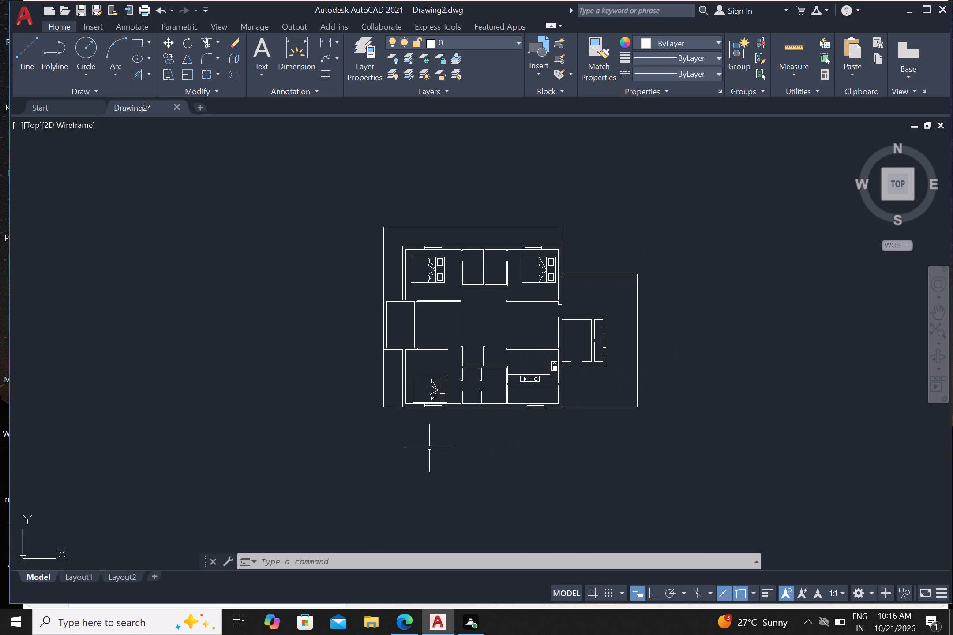
scroll(430, 448, "up", 1)
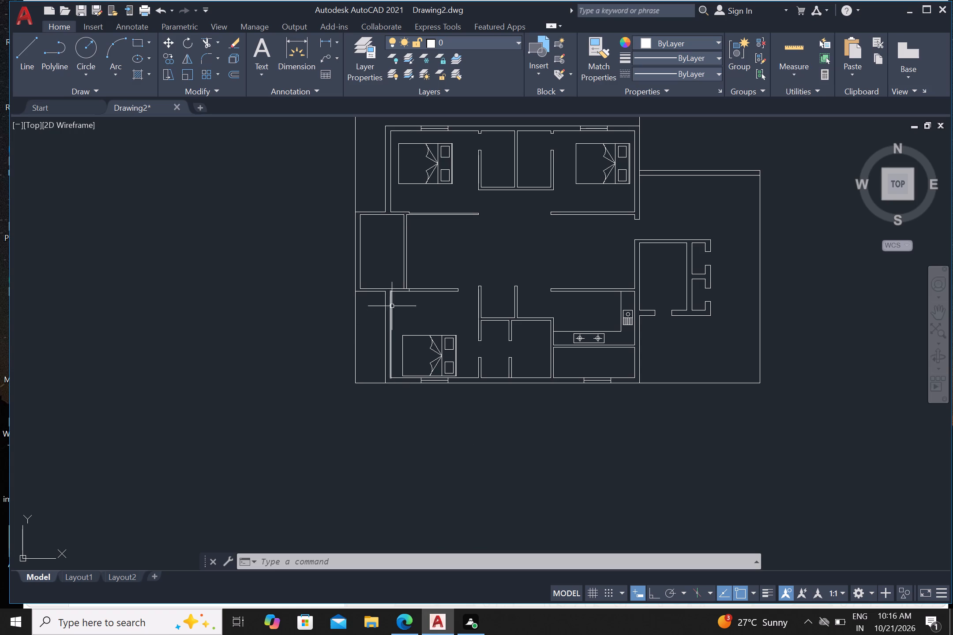
scroll(393, 304, "up", 2)
key("Escape")
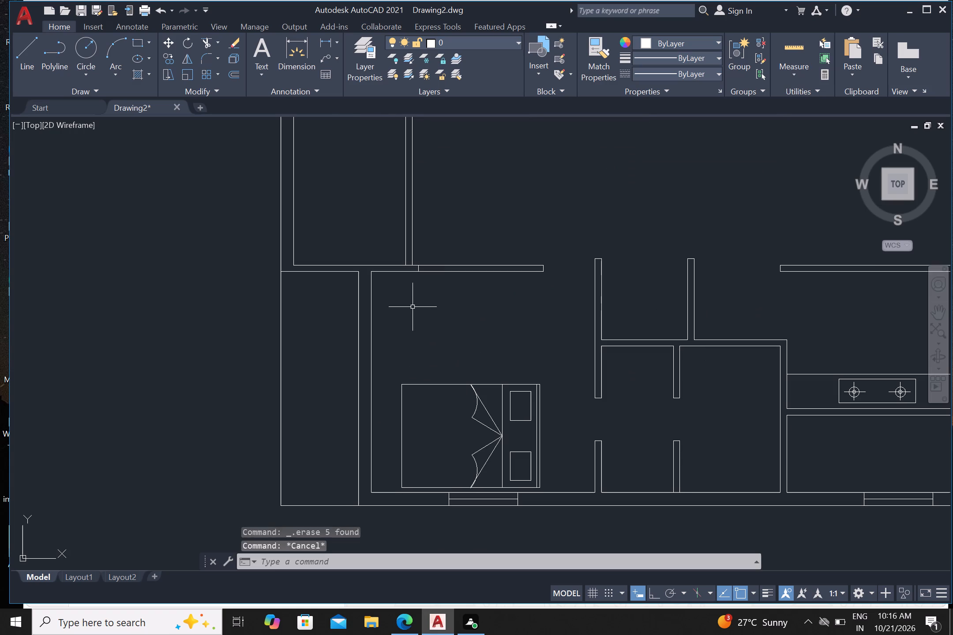
key("l")
key("Return")
scroll(392, 310, "up", 1)
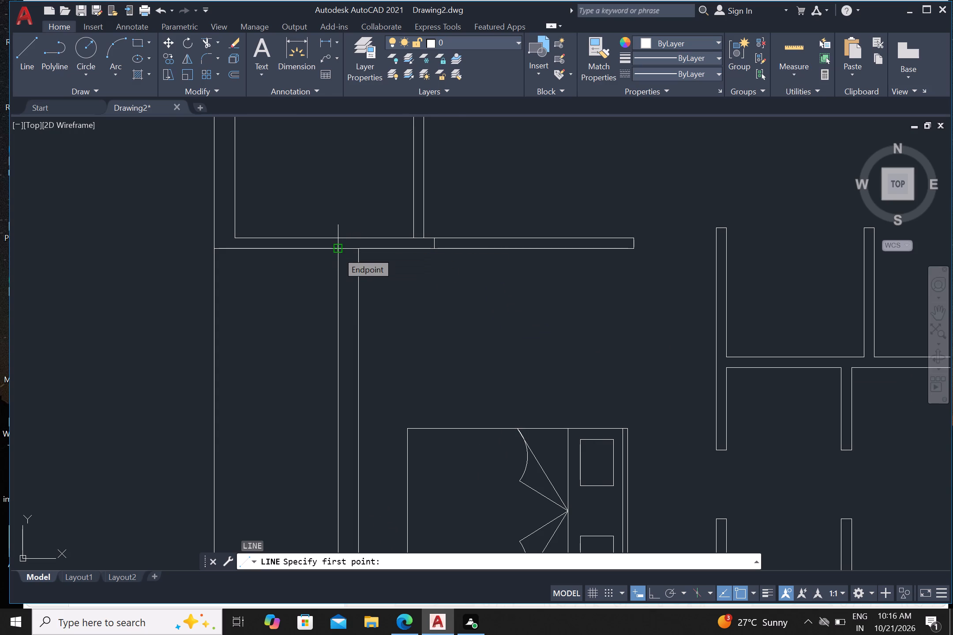
left_click(340, 247)
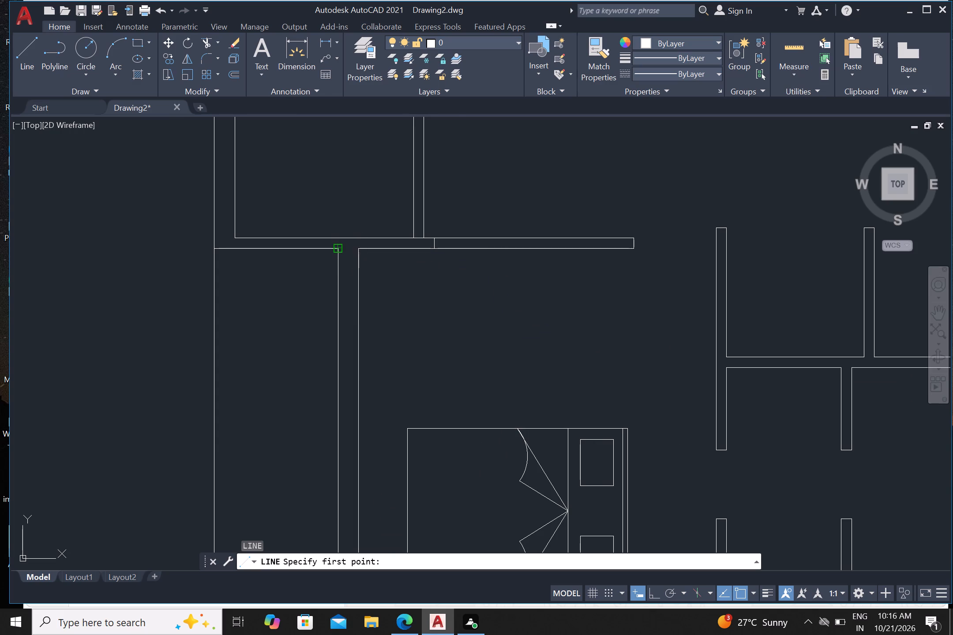
left_click(361, 248)
key("Return")
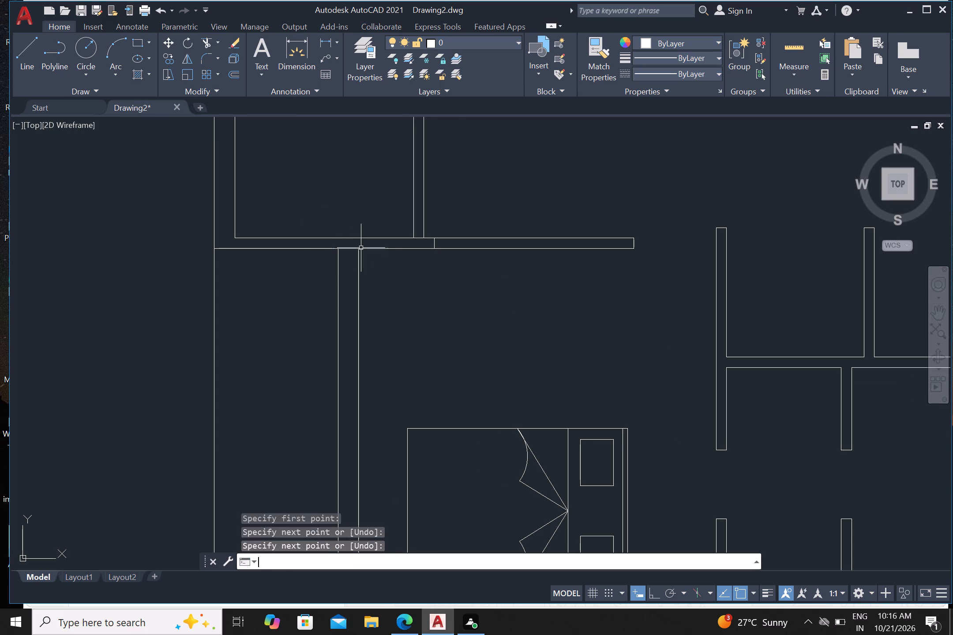
With Ortho on, draw a horizontal line crossing both lines of the lower-left bedroom's left wall, a little above the bed.
key("Return")
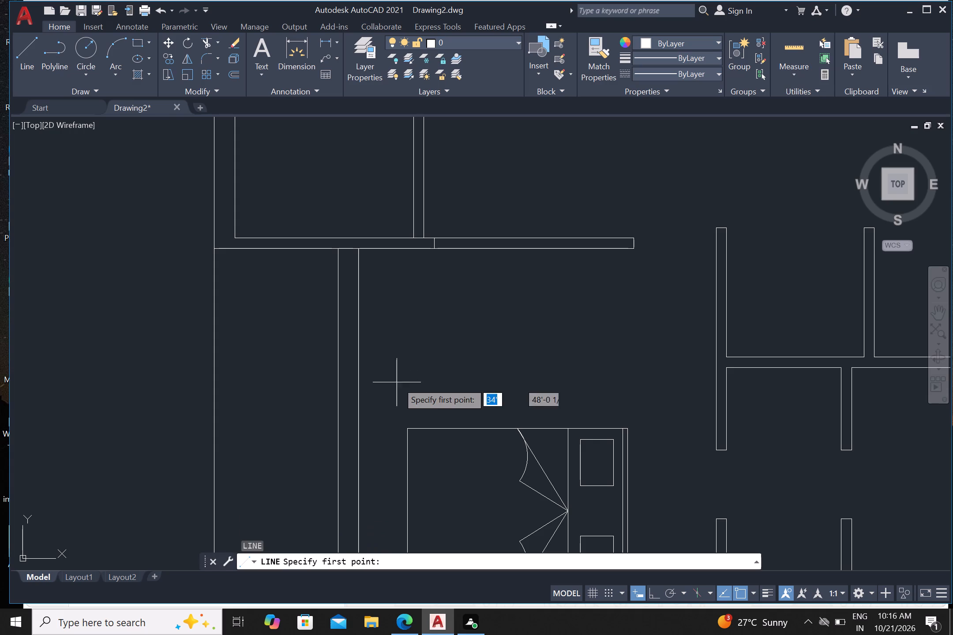
left_click(385, 384)
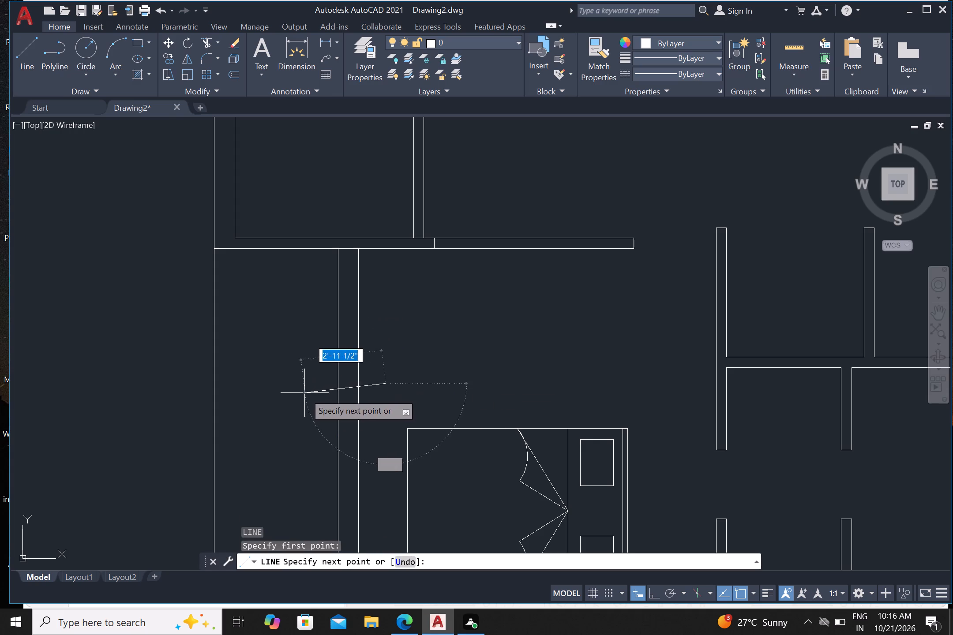
left_click(653, 598)
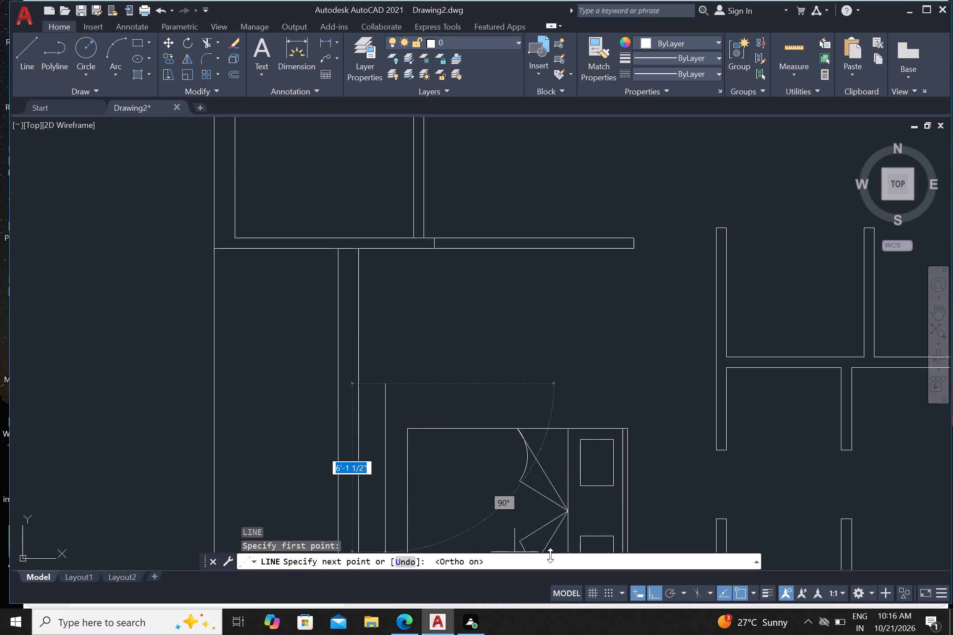
left_click(315, 415)
key("Return")
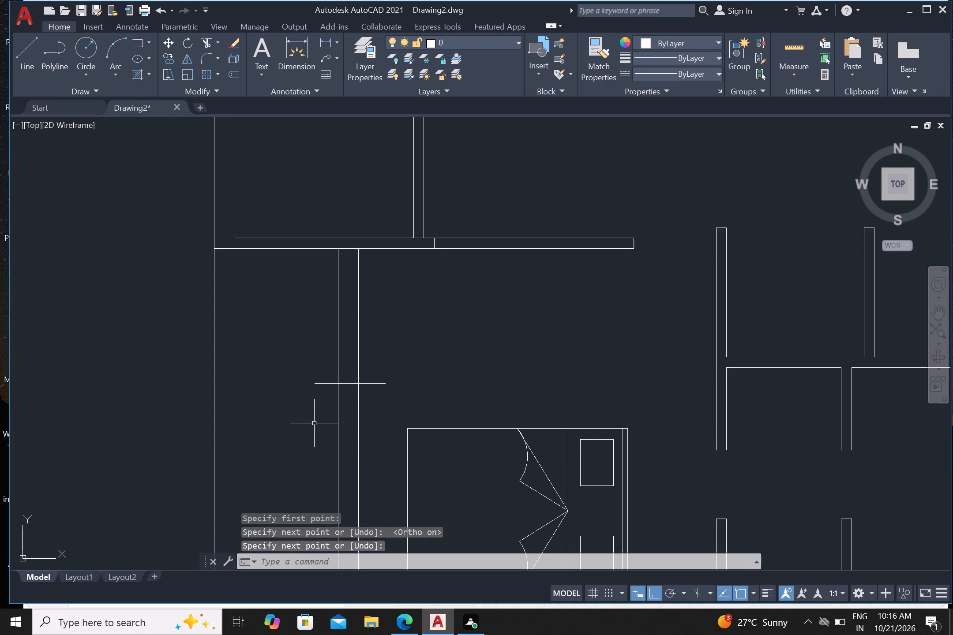
Trim both overhanging ends of the horizontal crossing line back to the faces of the lower-left bedroom's left wall.
type("rt")
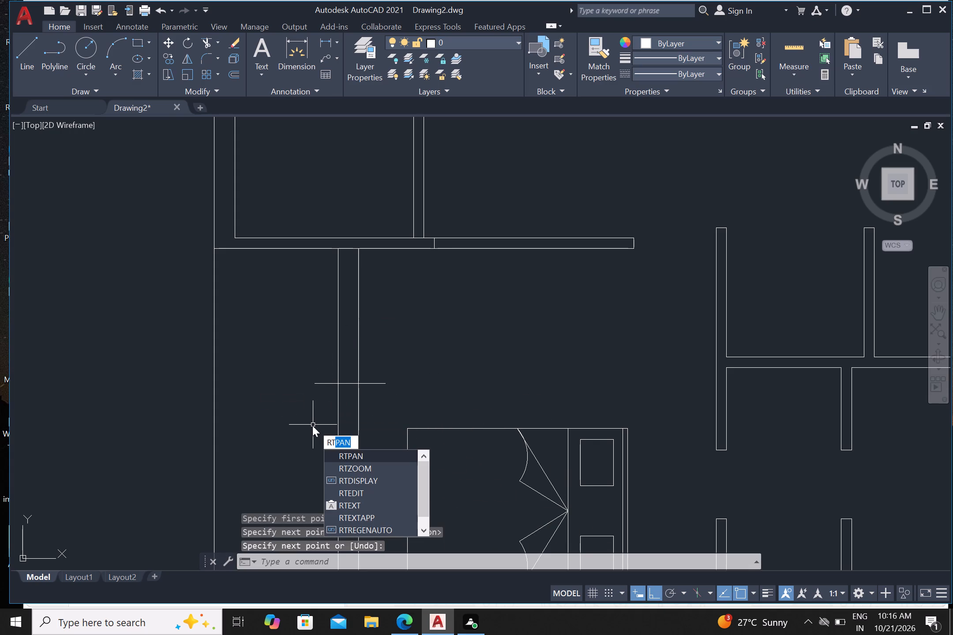
key("Escape")
type("tr")
key("Return")
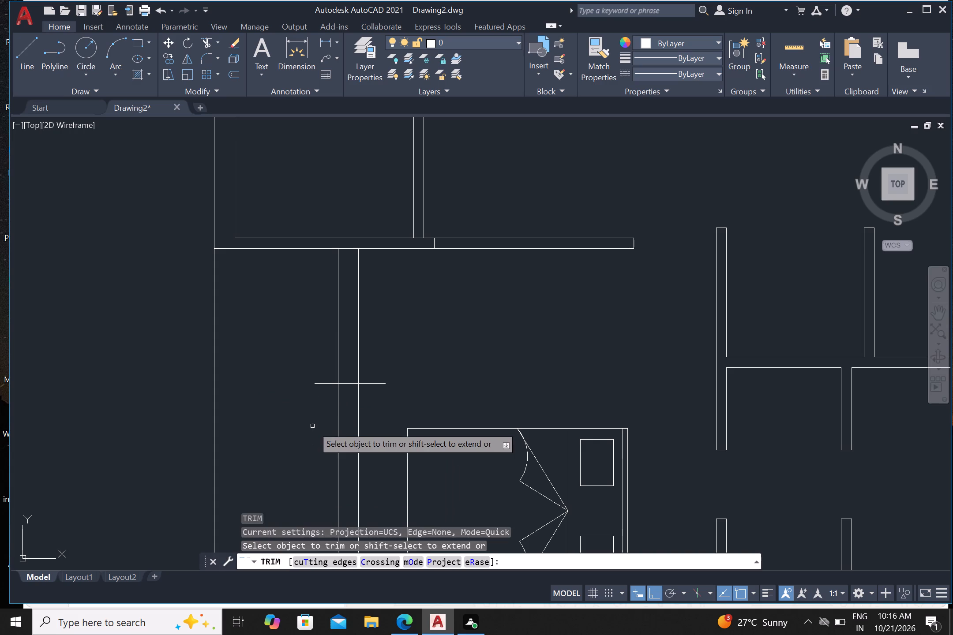
left_click(322, 385)
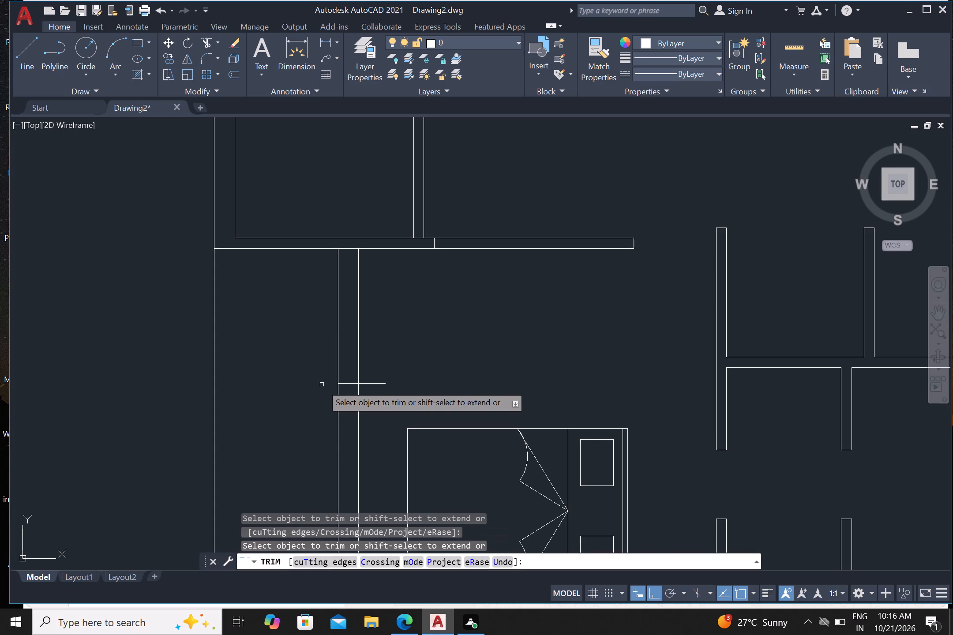
left_click(376, 382)
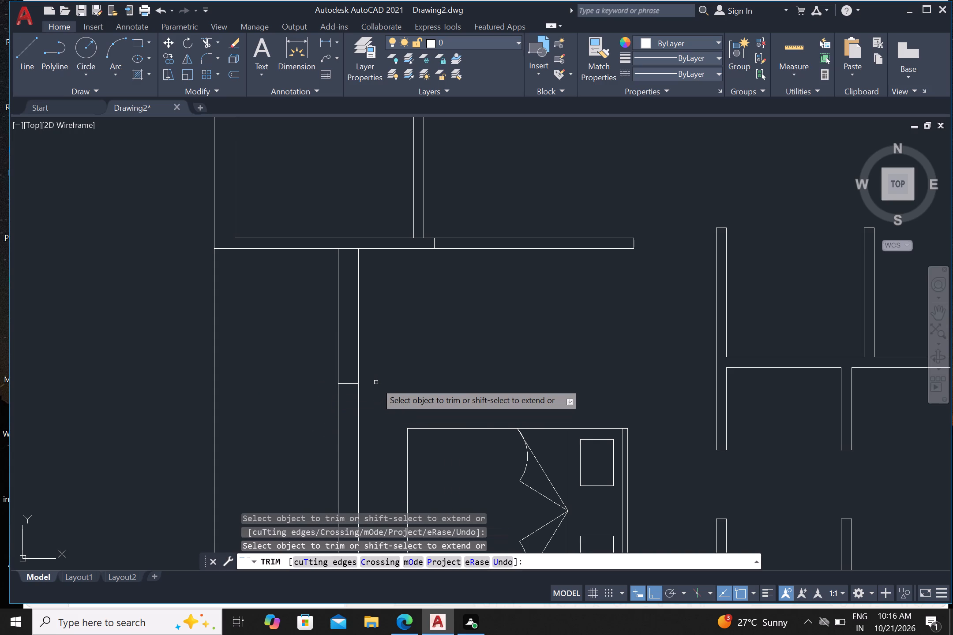
key("Escape")
Draw the window's vertical centre line in the bedroom's left wall, from the top closing line's midpoint down to the lower crossing line.
key("l")
key("Return")
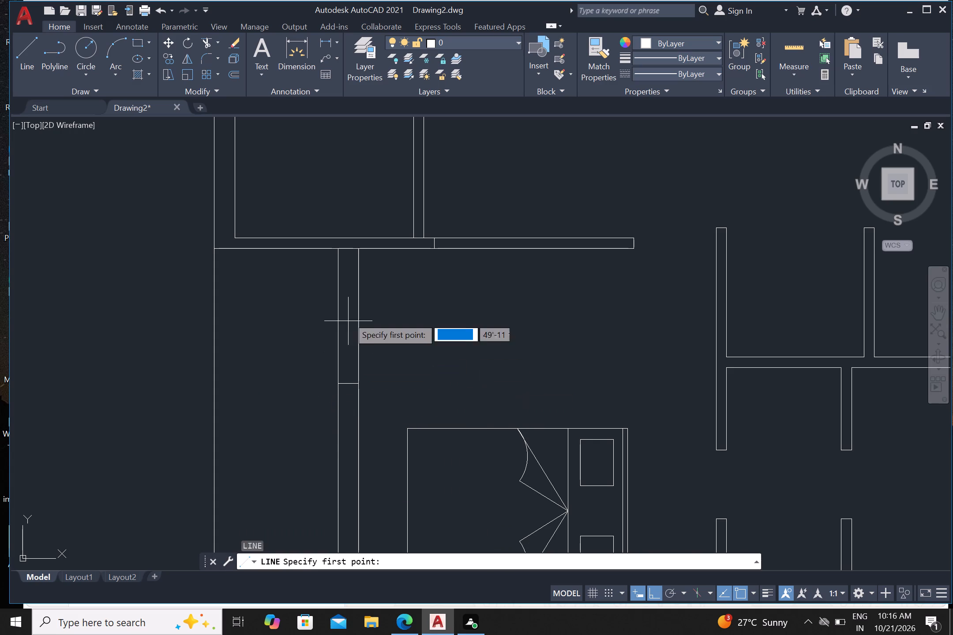
left_click(352, 247)
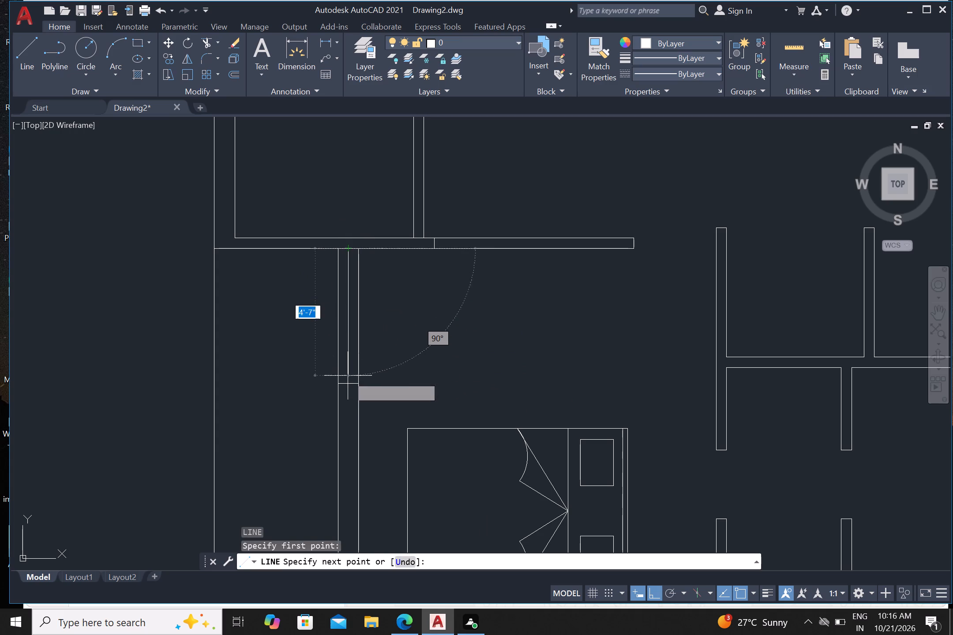
left_click(349, 382)
key("Return")
Draw a short horizontal line closing the top end of the double-line partition on the right side of the far-left middle room.
scroll(392, 350, "down", 2)
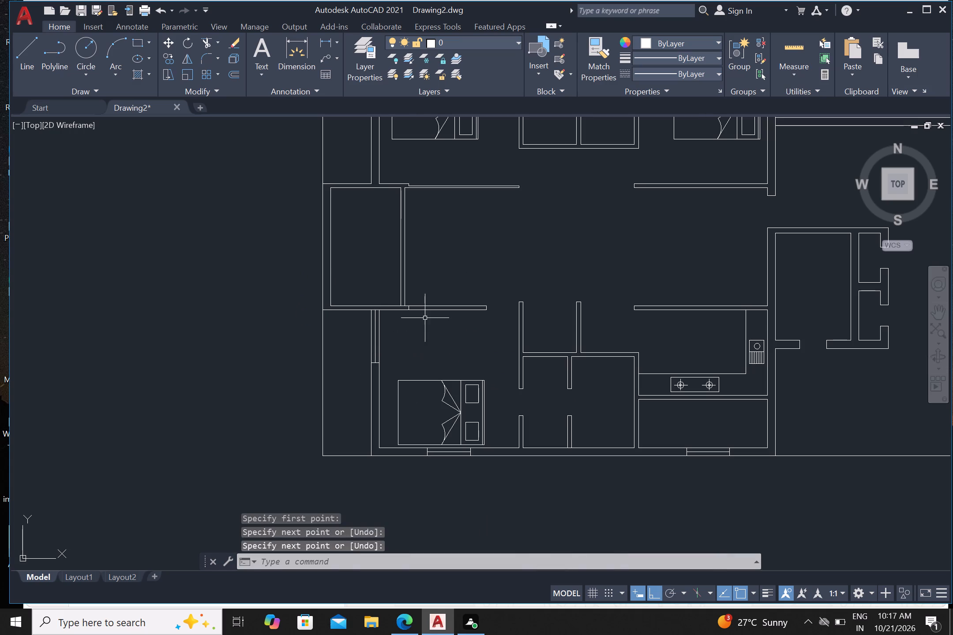
scroll(431, 230, "up", 1)
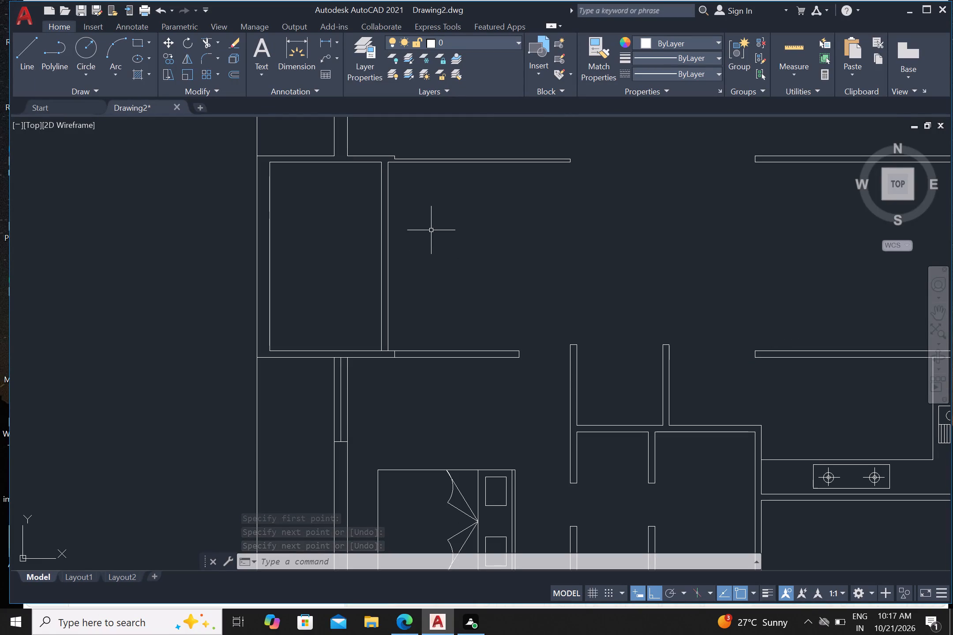
key("Escape")
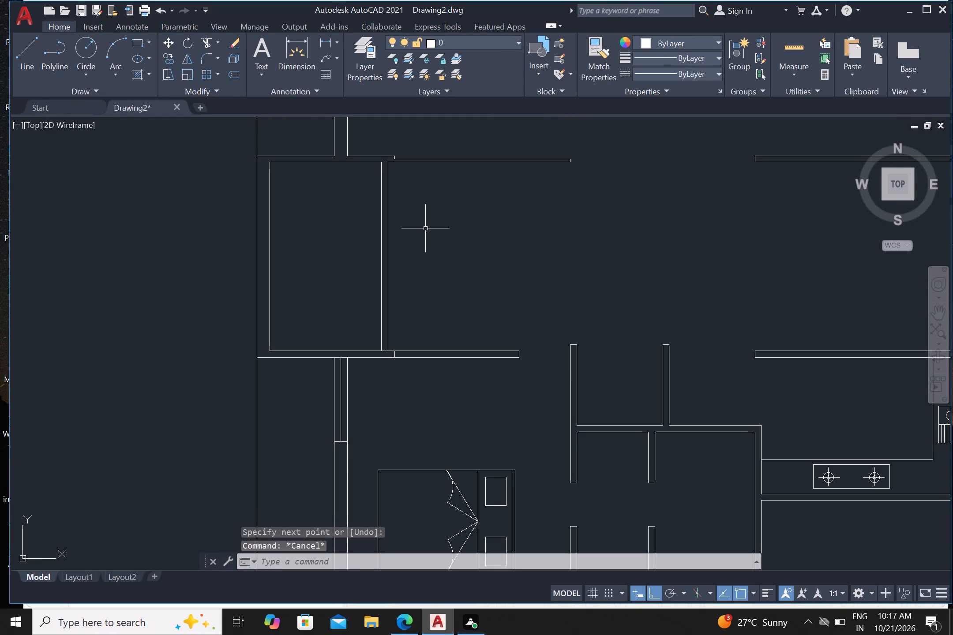
key("l")
key("Return")
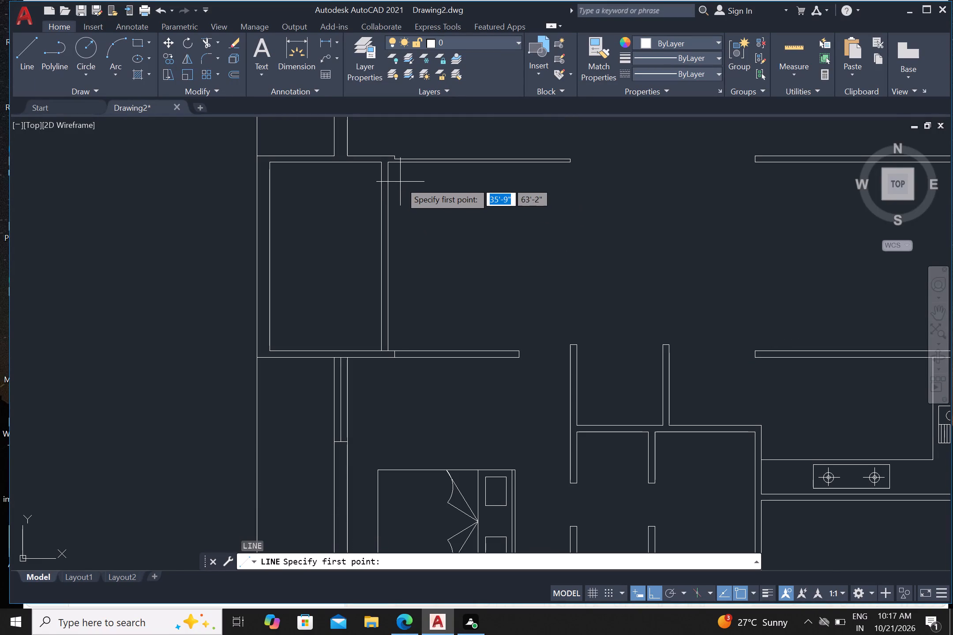
scroll(399, 181, "up", 2)
left_click(351, 130)
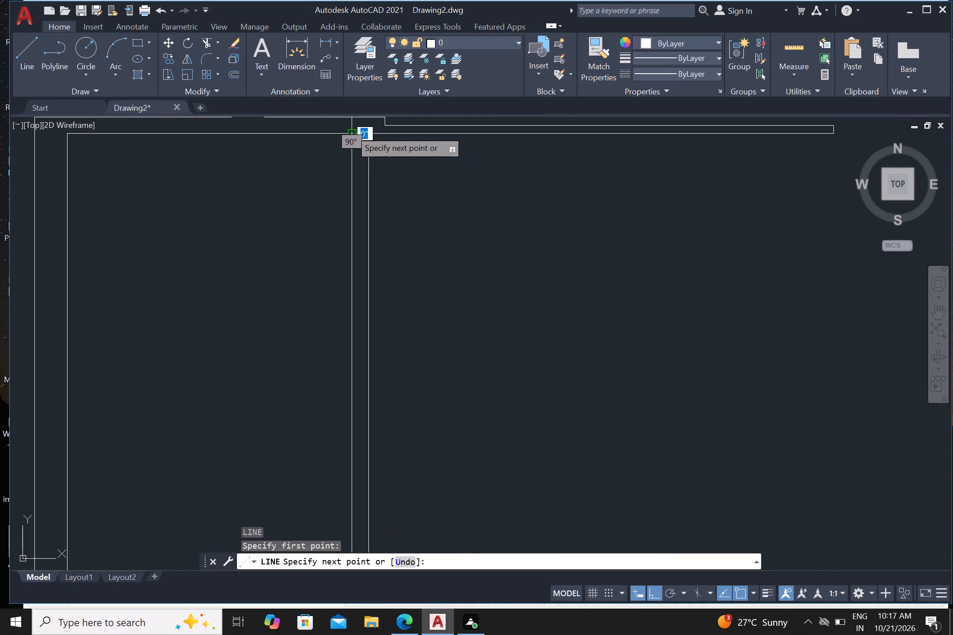
left_click(369, 130)
key("Return")
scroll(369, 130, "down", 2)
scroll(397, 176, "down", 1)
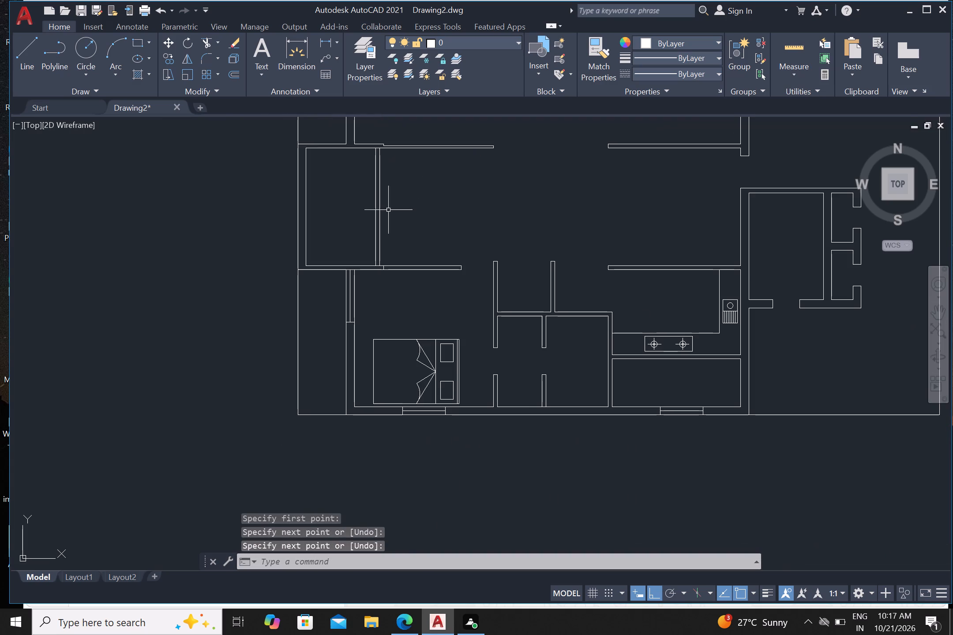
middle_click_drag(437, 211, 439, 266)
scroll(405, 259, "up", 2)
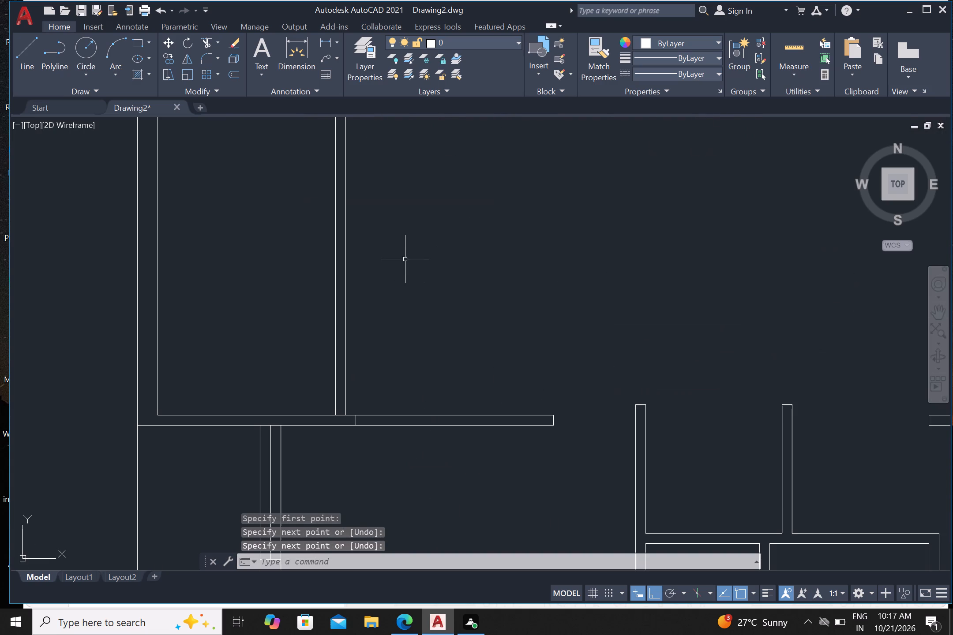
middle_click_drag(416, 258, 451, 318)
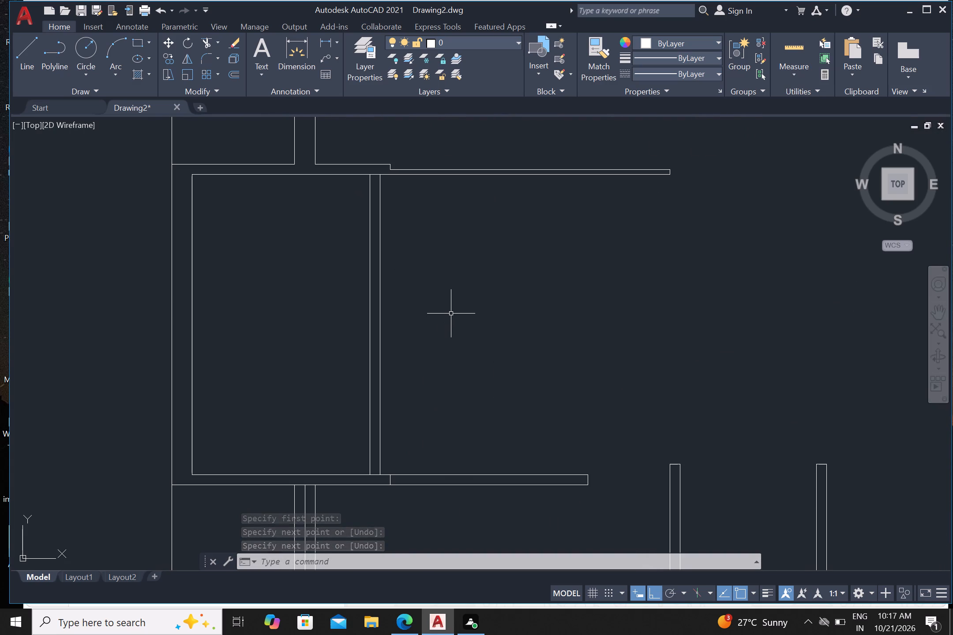
Draw the vertical centre line of the far-left middle room's double-line partition, from the top closing line's midpoint down to the lower wall.
key("Escape")
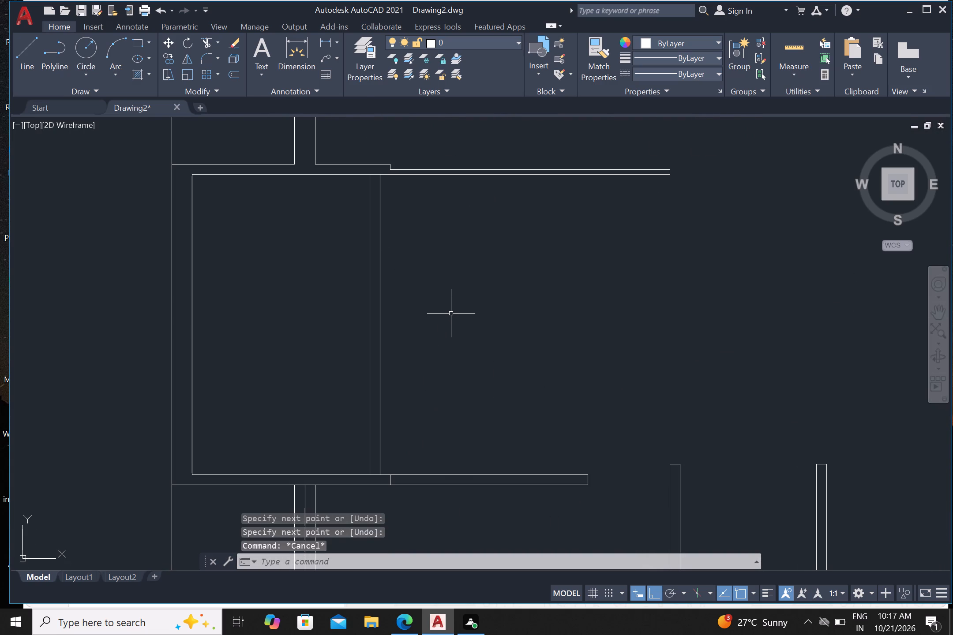
key("l")
key("Return")
scroll(385, 182, "up", 2)
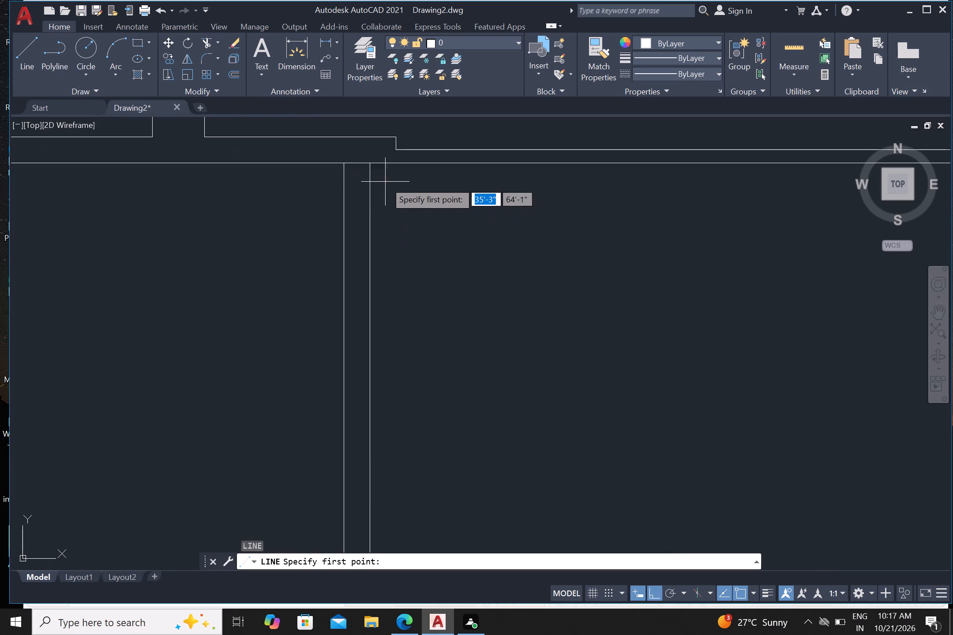
left_click(354, 161)
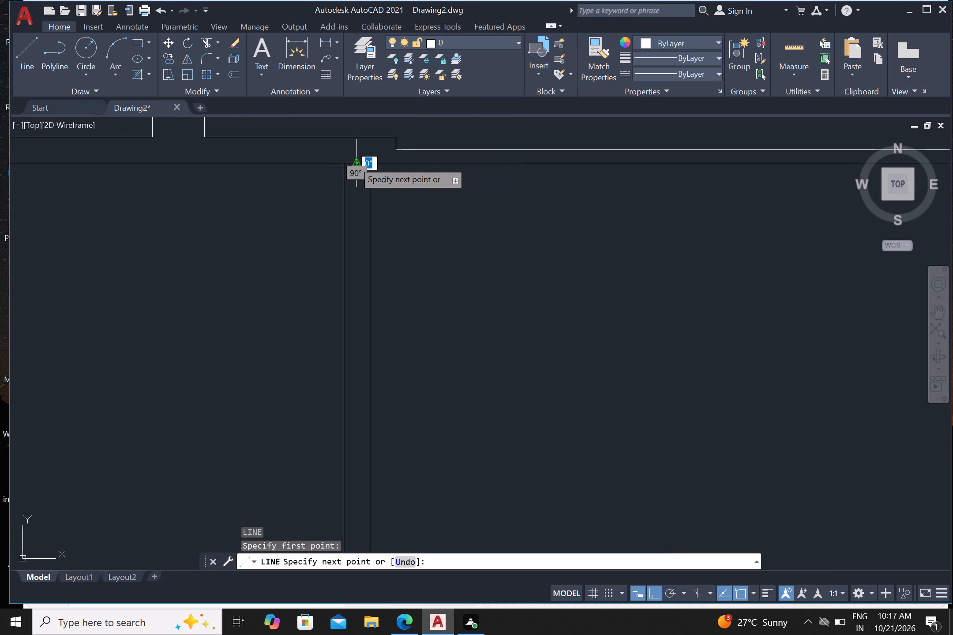
scroll(354, 162, "down", 3)
scroll(364, 393, "up", 3)
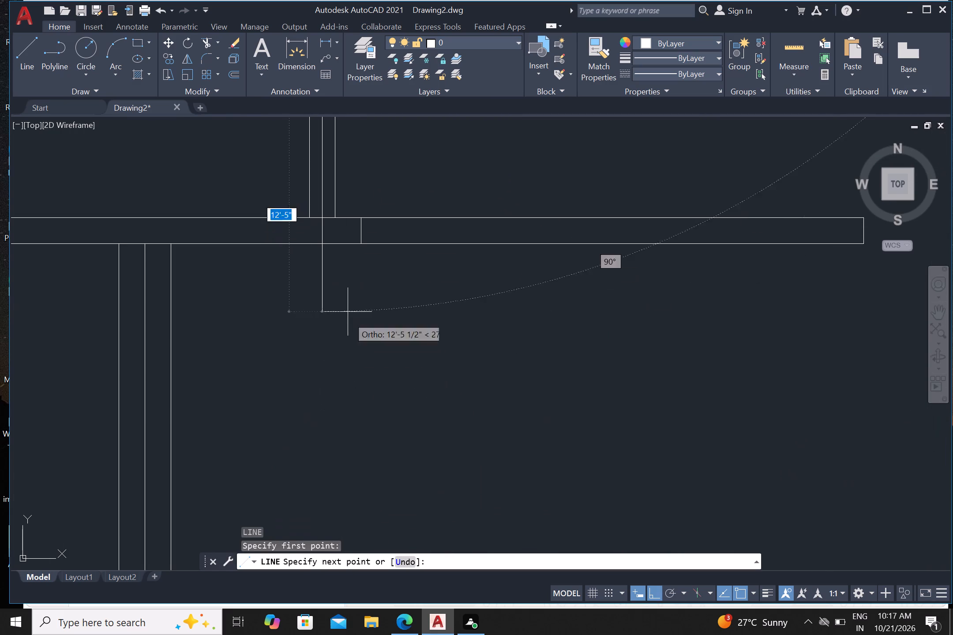
left_click(321, 219)
key("Return")
scroll(329, 216, "down", 5)
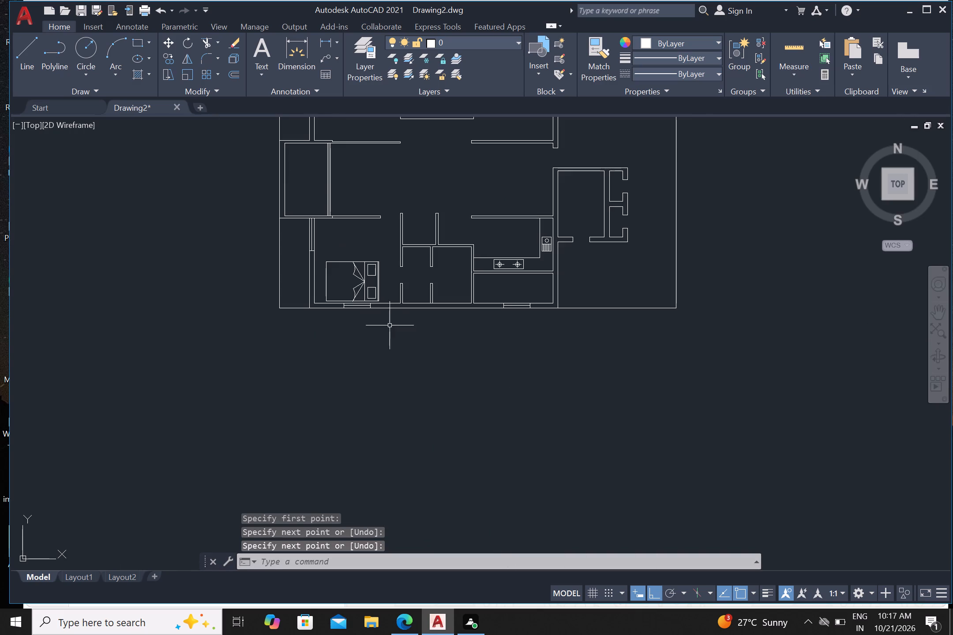
Draw a closed rectangle 2' wide by 9" high in the empty space outside the plan's upper-right corner.
scroll(395, 356, "down", 1)
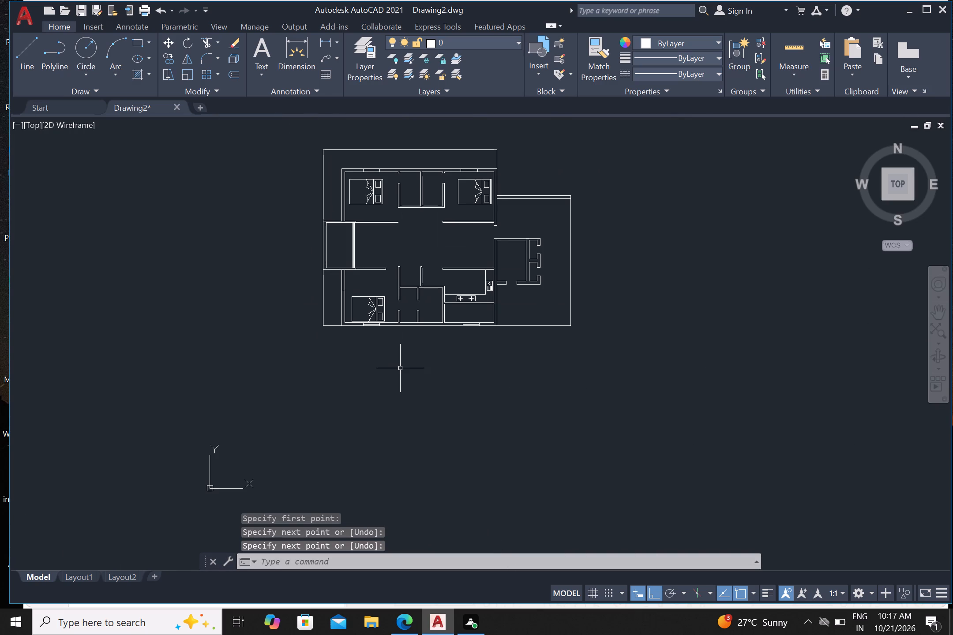
middle_click_drag(401, 370, 379, 406)
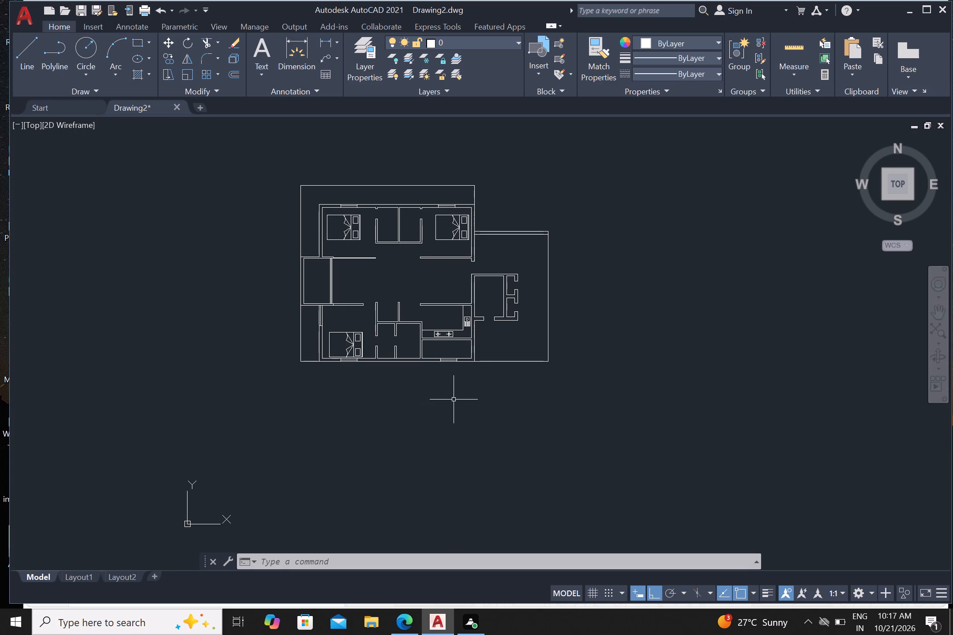
middle_click_drag(438, 407, 440, 471)
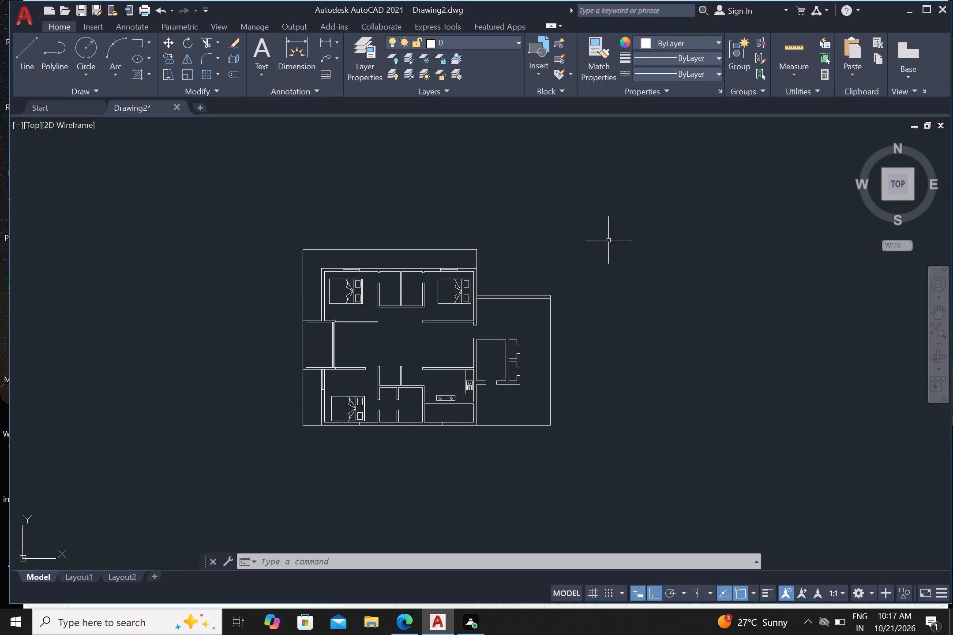
scroll(608, 240, "up", 1)
key("Escape")
key("l")
key("Return")
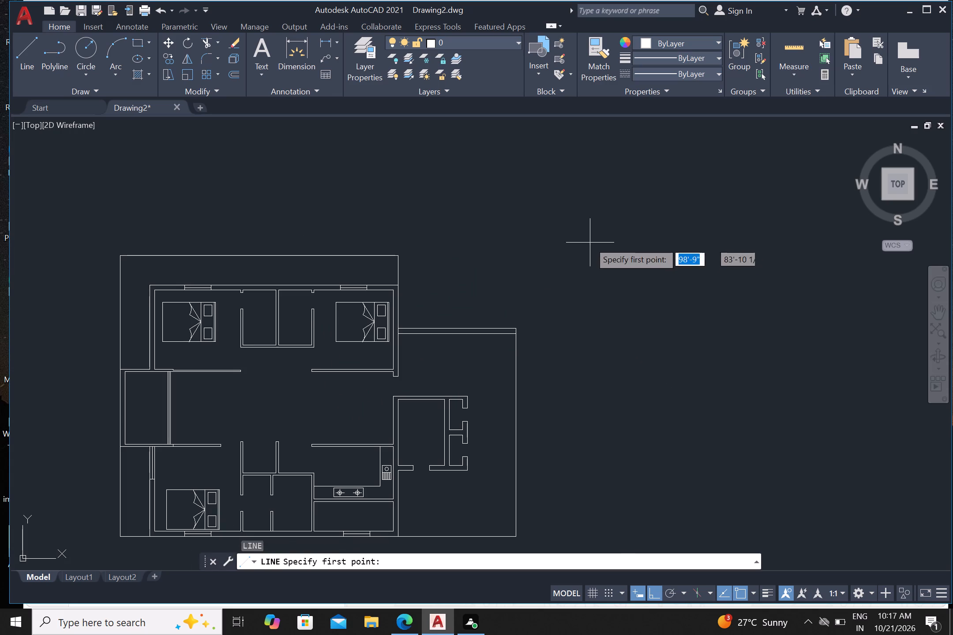
left_click(587, 239)
type("2'")
key("Return")
key("9")
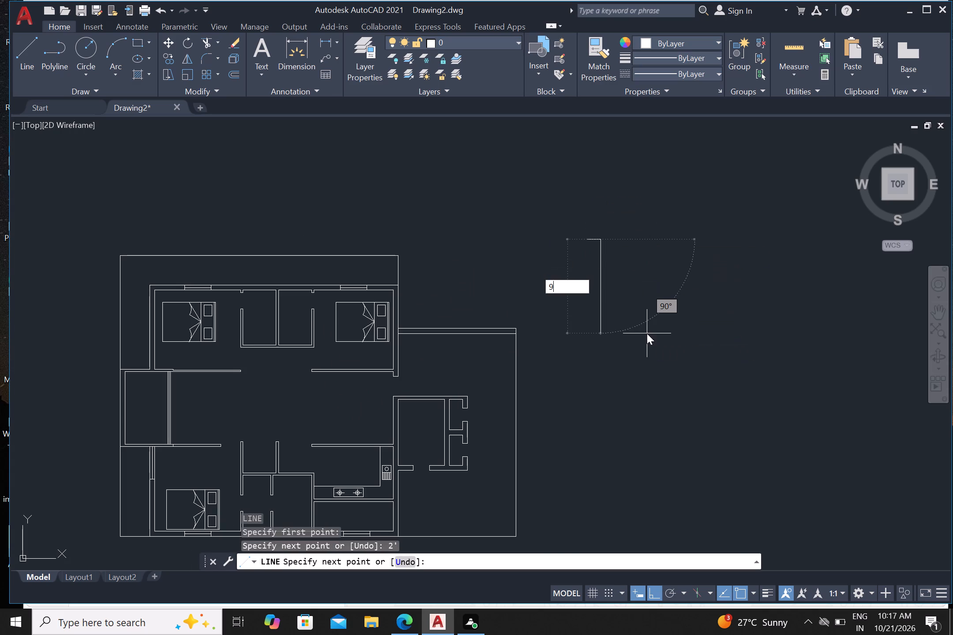
key("shift+quotedbl")
key("Return")
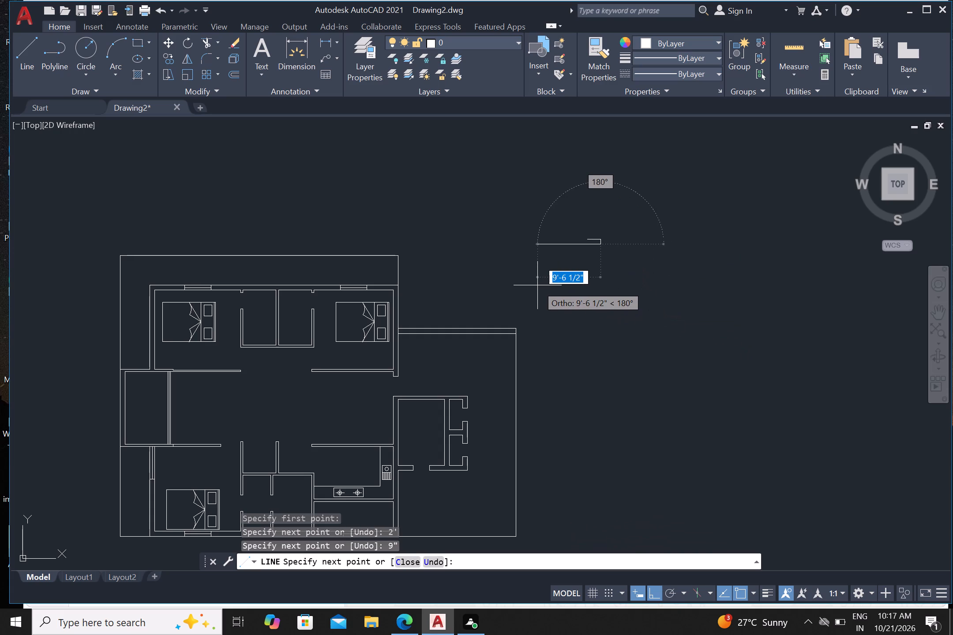
type("2'")
key("Return")
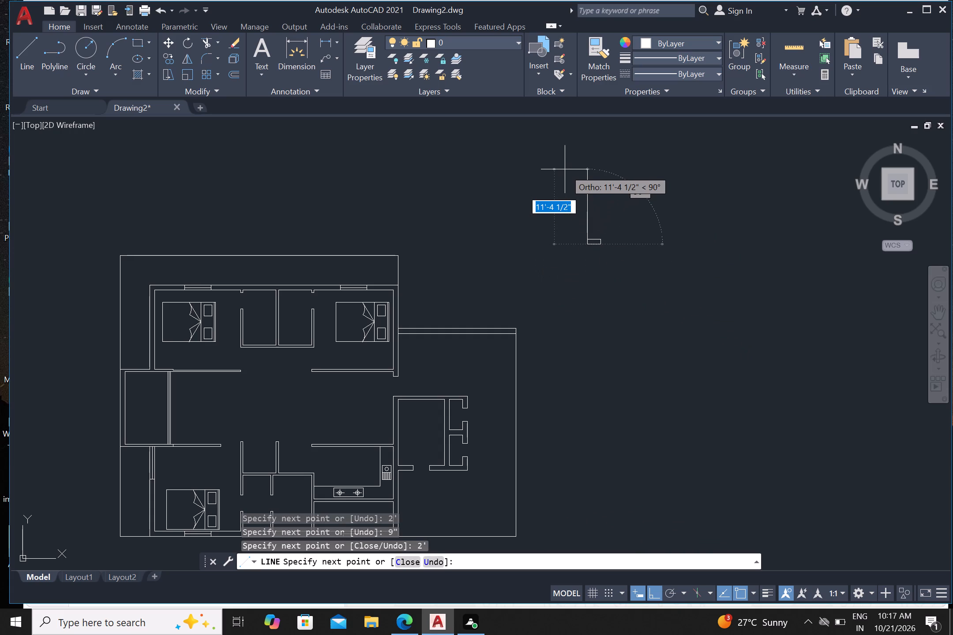
key("c")
key("Return")
Draw a horizontal centre line through the small rectangle, joining the midpoints of its two short sides.
scroll(571, 223, "up", 2)
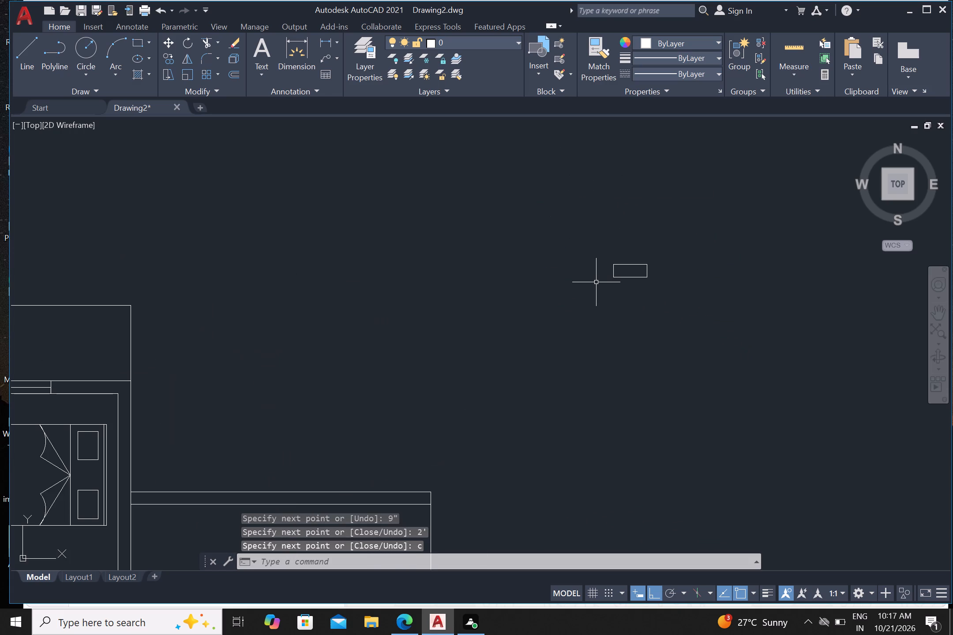
key("Escape")
key("l")
key("Return")
scroll(634, 280, "up", 2)
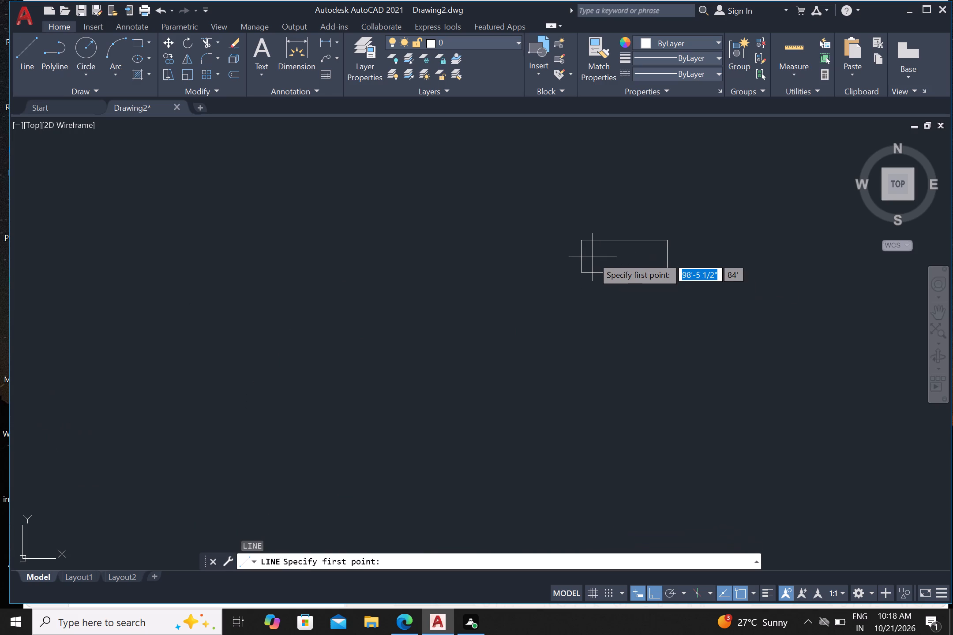
left_click(583, 258)
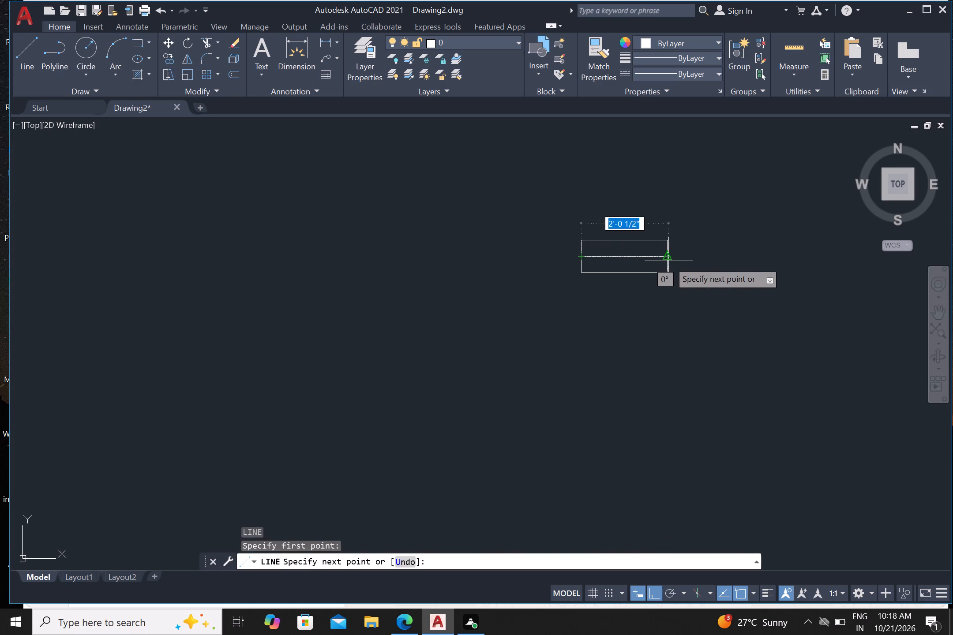
left_click(668, 261)
key("Return")
With Ortho off, copy the small window by its bottom midpoint into the top wall of both small rooms between the upper bedrooms, centred.
scroll(655, 270, "down", 3)
scroll(611, 267, "down", 2)
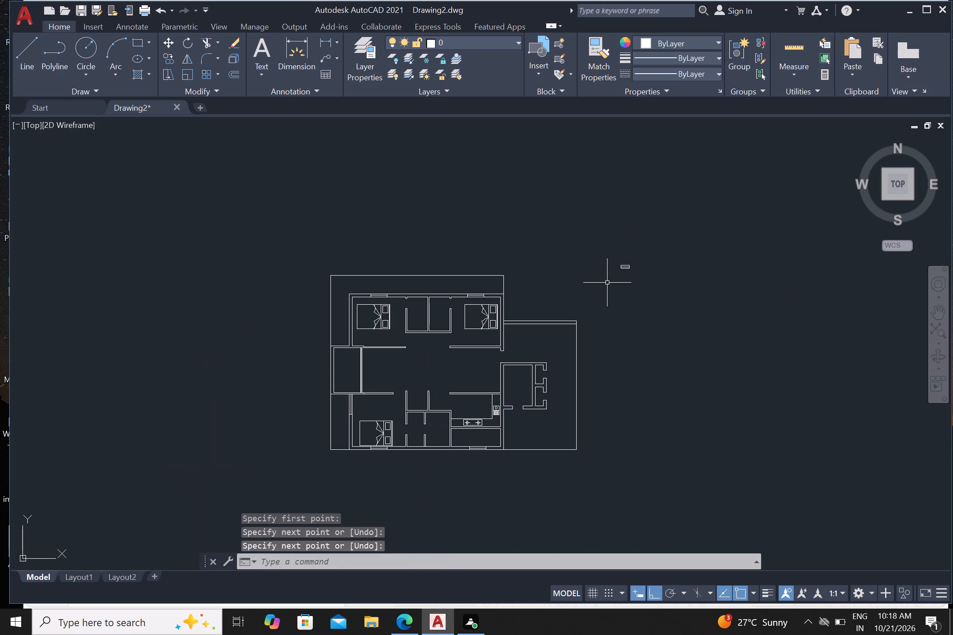
scroll(590, 288, "up", 2)
left_click(634, 204)
left_click(747, 262)
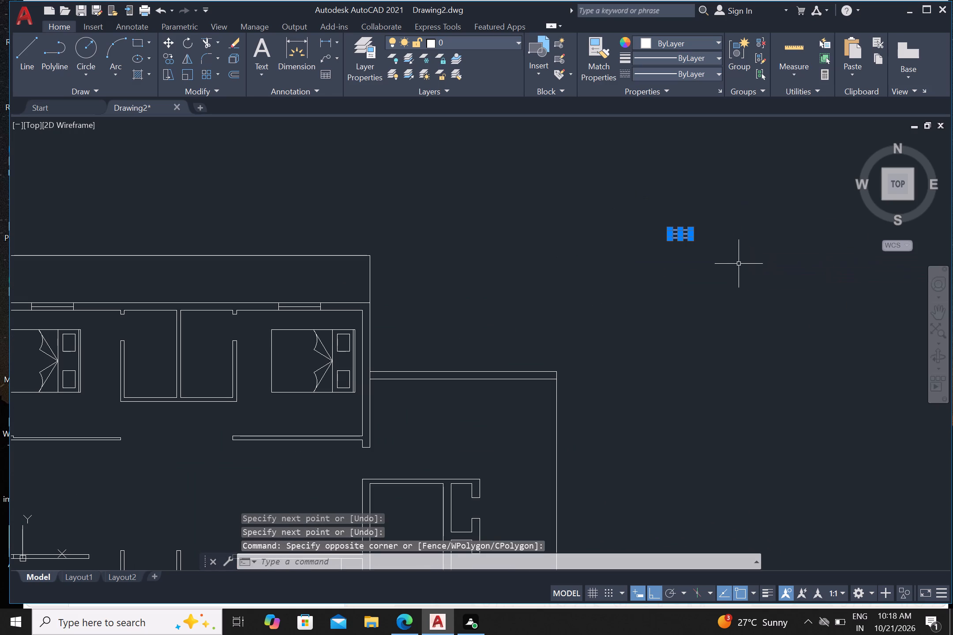
key("c")
key("o")
key("Return")
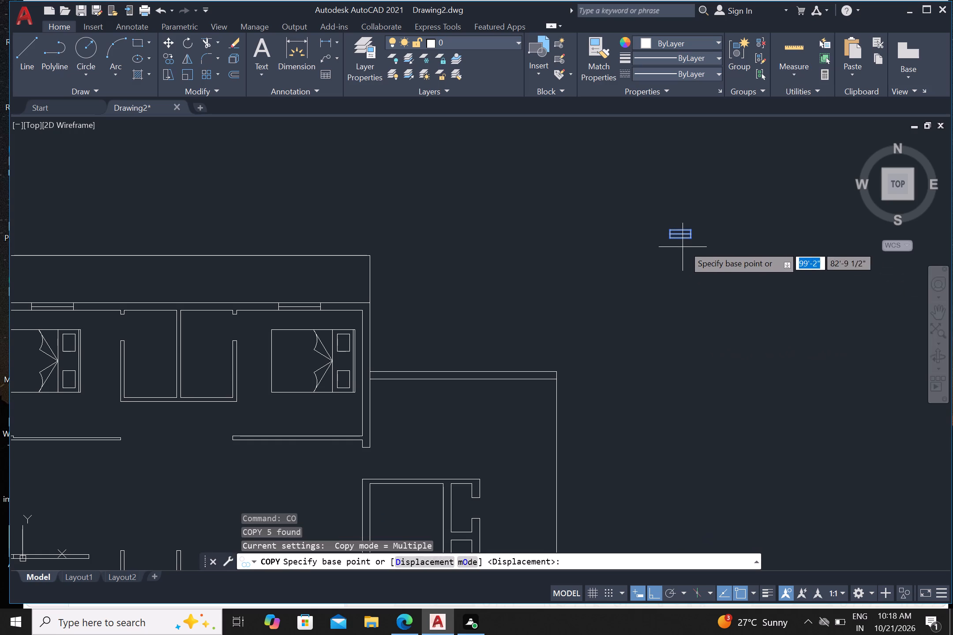
left_click(681, 238)
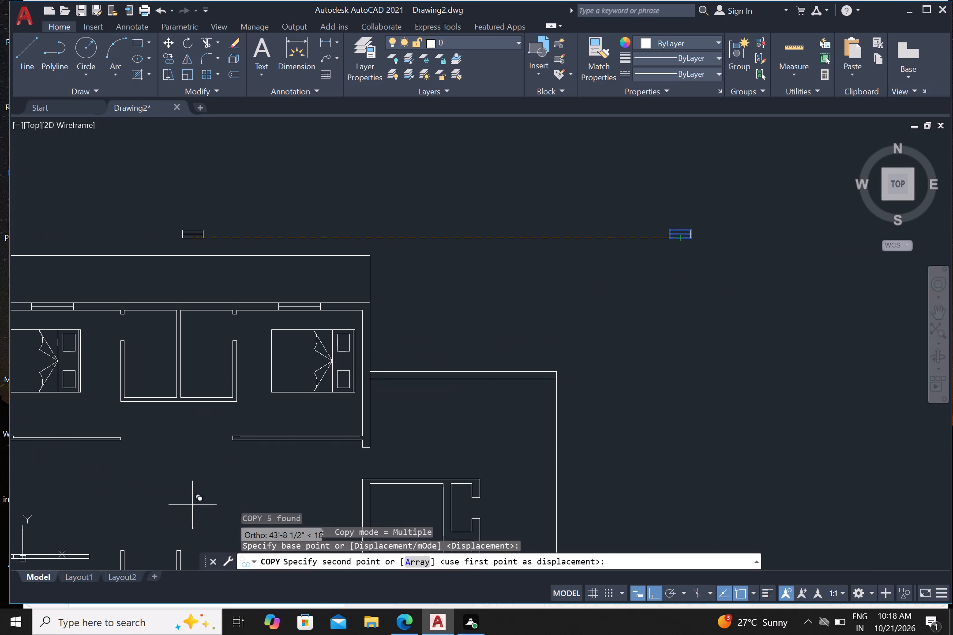
left_click(655, 596)
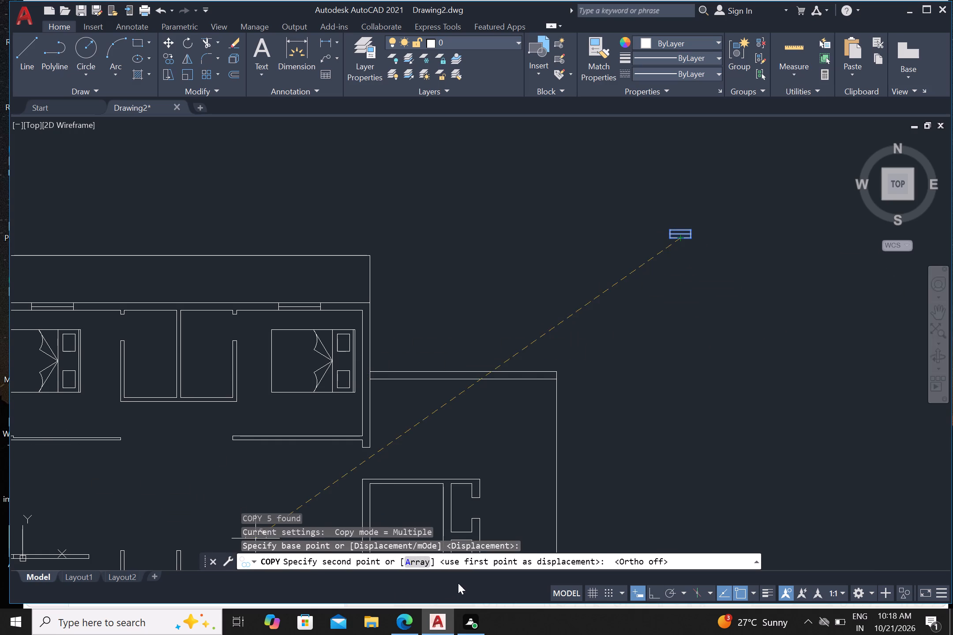
scroll(131, 312, "up", 2)
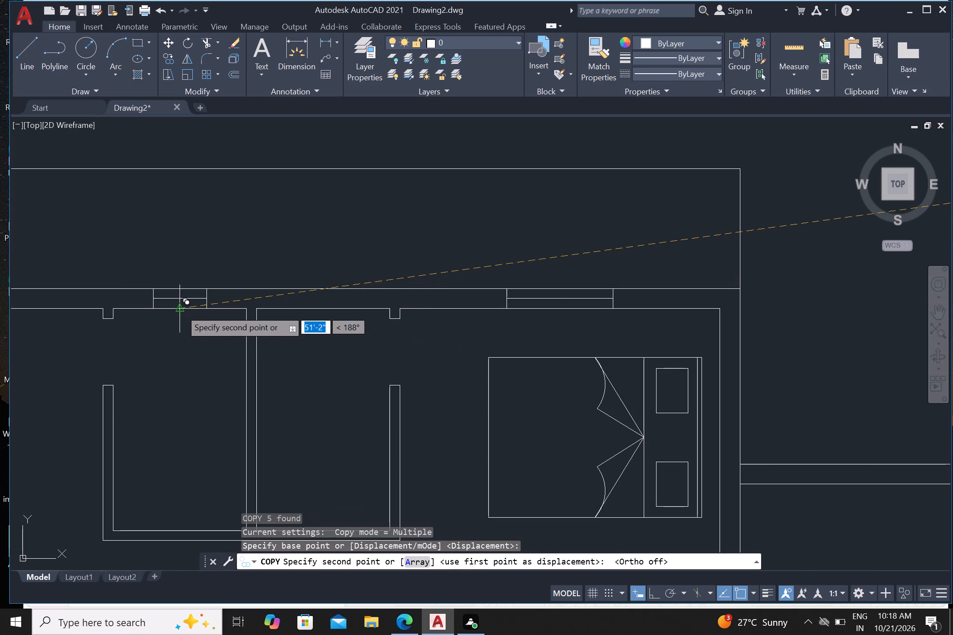
left_click(180, 310)
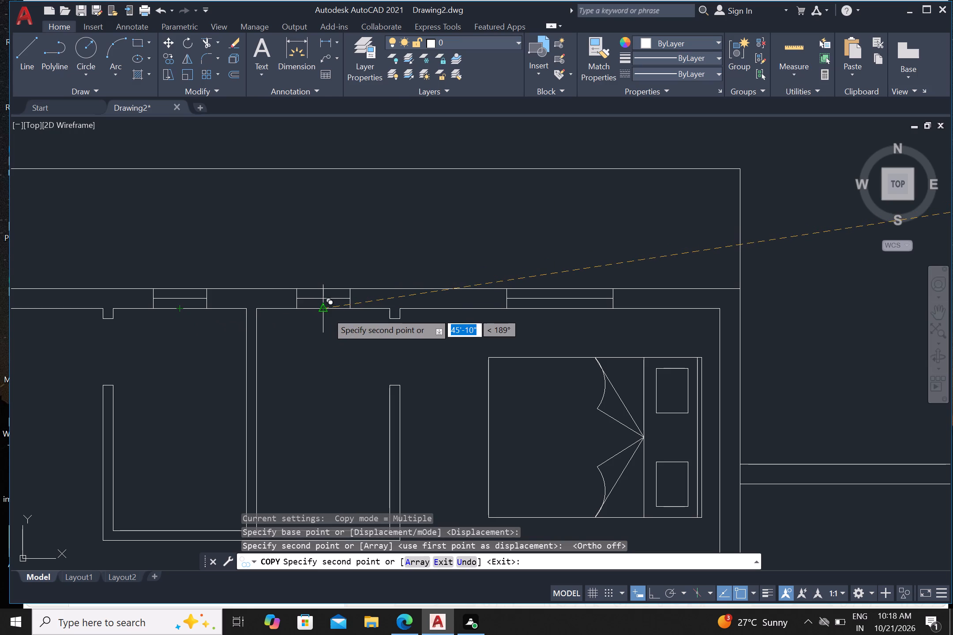
left_click(327, 312)
scroll(327, 312, "down", 3)
key("Escape")
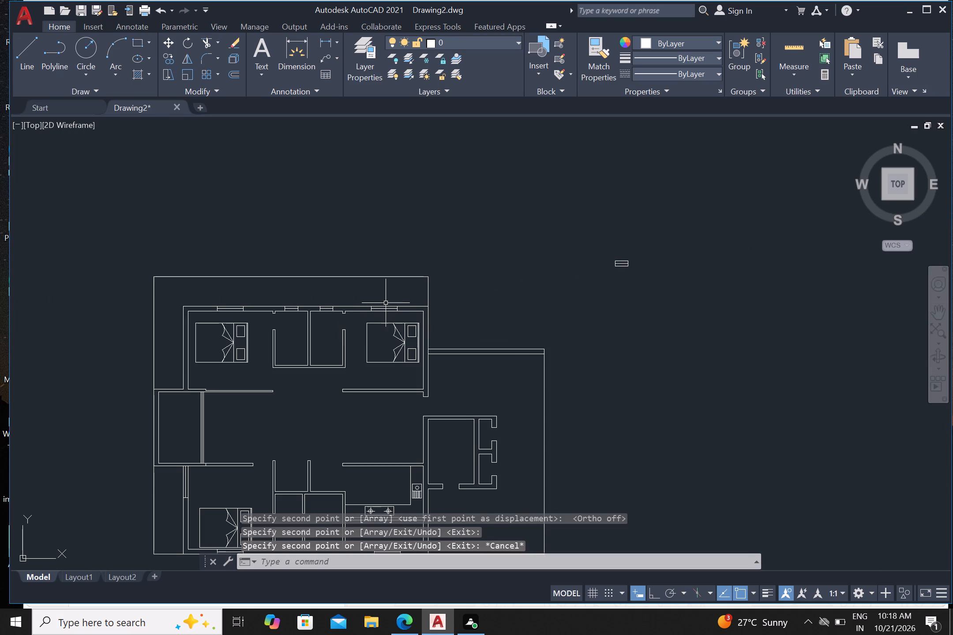
Delete the original small window symbol left outside the plan's upper-right corner.
scroll(475, 296, "down", 2)
scroll(391, 477, "up", 1)
middle_click_drag(383, 428, 386, 454)
scroll(381, 446, "up", 1)
middle_click_drag(510, 407, 504, 476)
scroll(506, 465, "down", 1)
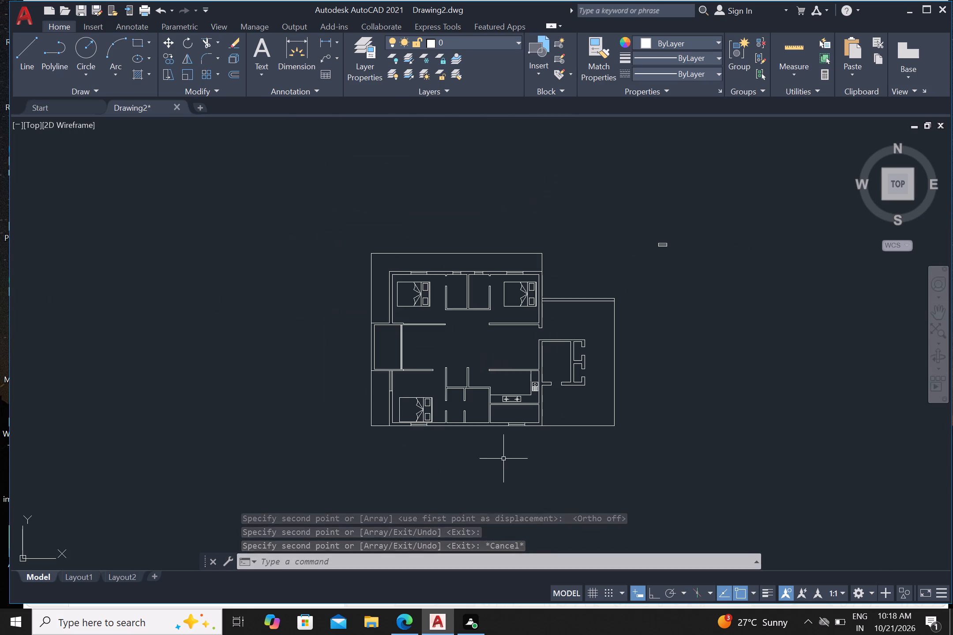
left_click(638, 213)
left_click(683, 260)
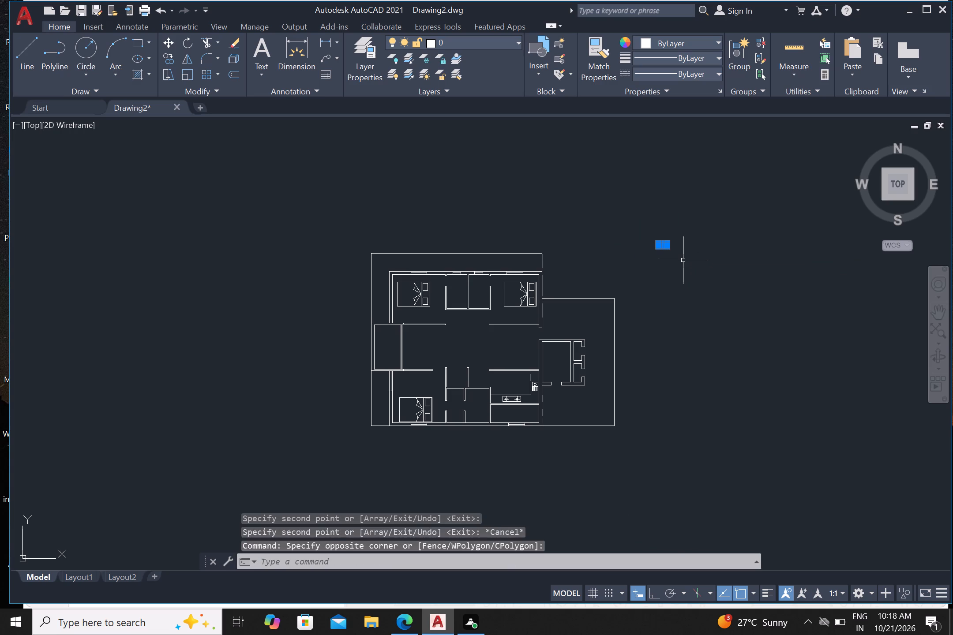
key("Delete")
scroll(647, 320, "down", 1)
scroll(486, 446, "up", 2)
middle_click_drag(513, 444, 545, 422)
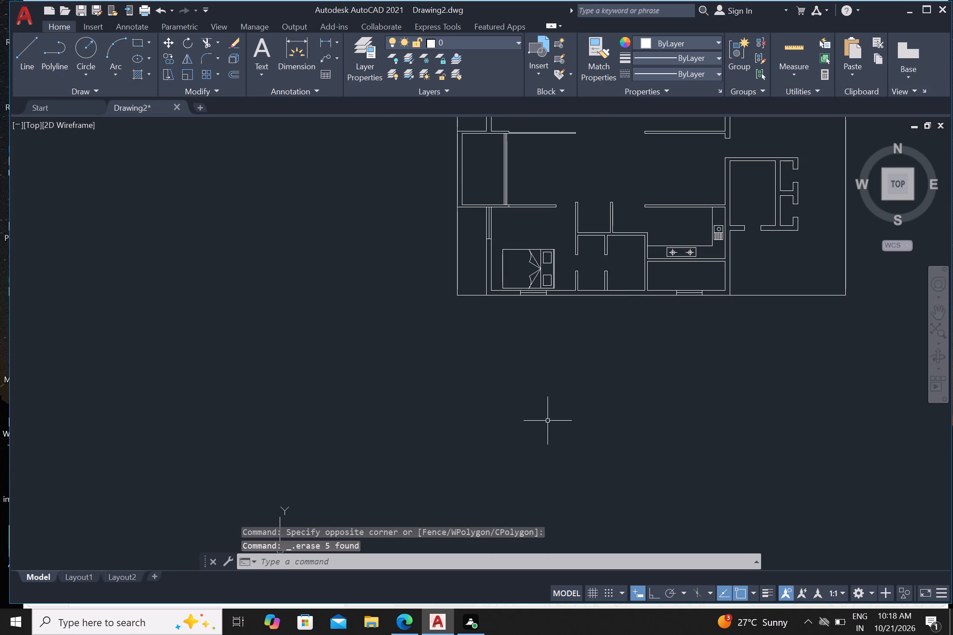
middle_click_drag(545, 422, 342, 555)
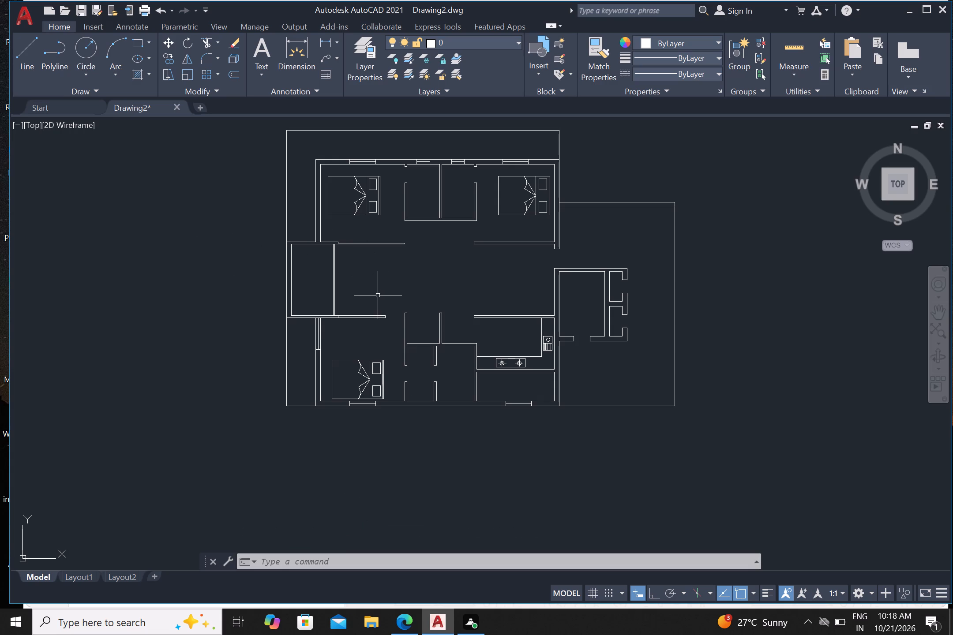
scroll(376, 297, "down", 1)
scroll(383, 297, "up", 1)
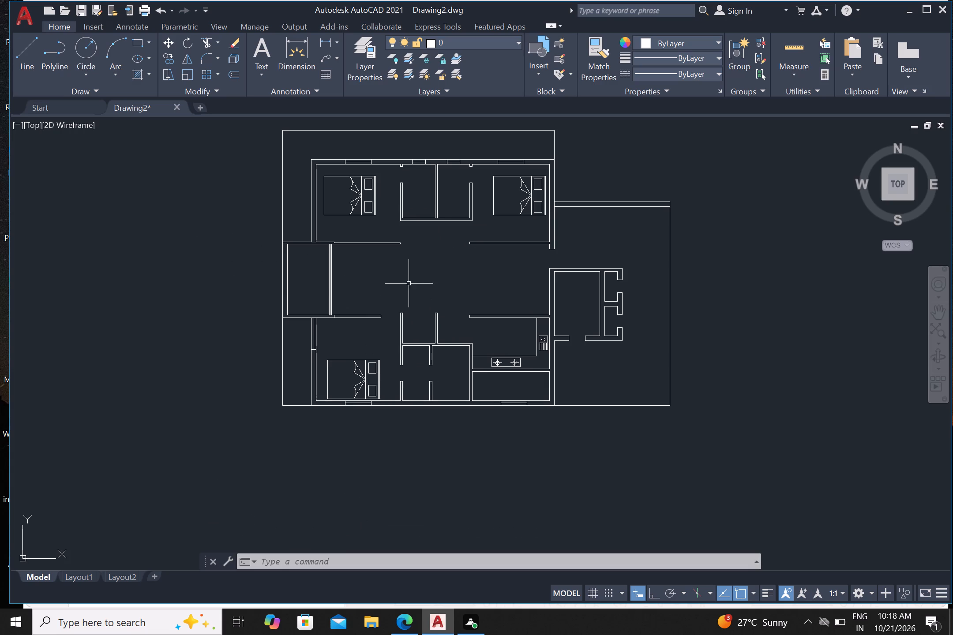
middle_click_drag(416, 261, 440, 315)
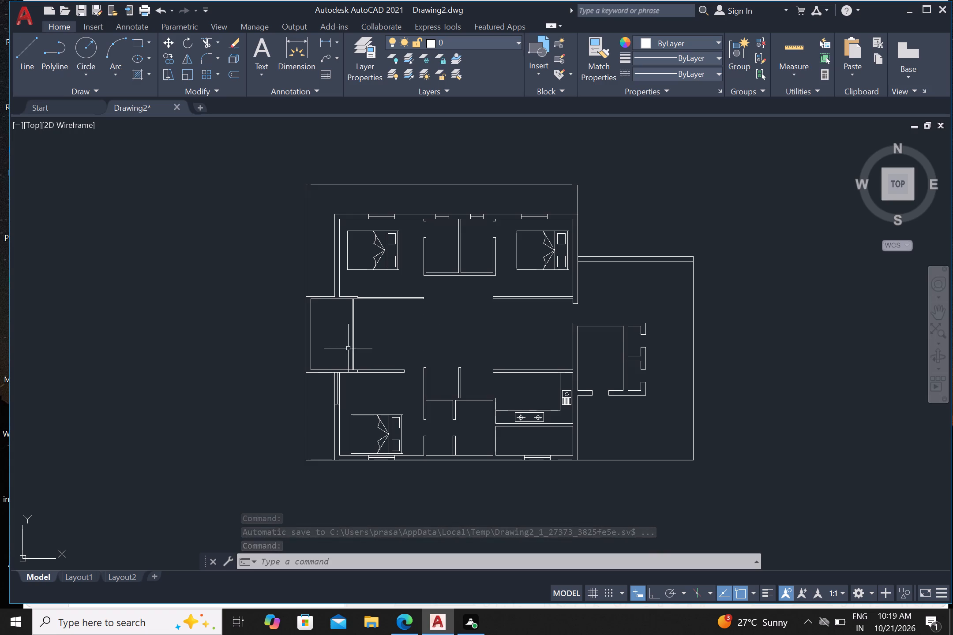
Trim away the short vertical line crossing the far-left middle room's lower wall, just beside the partition's lower end.
scroll(387, 362, "up", 1)
scroll(353, 410, "up", 1)
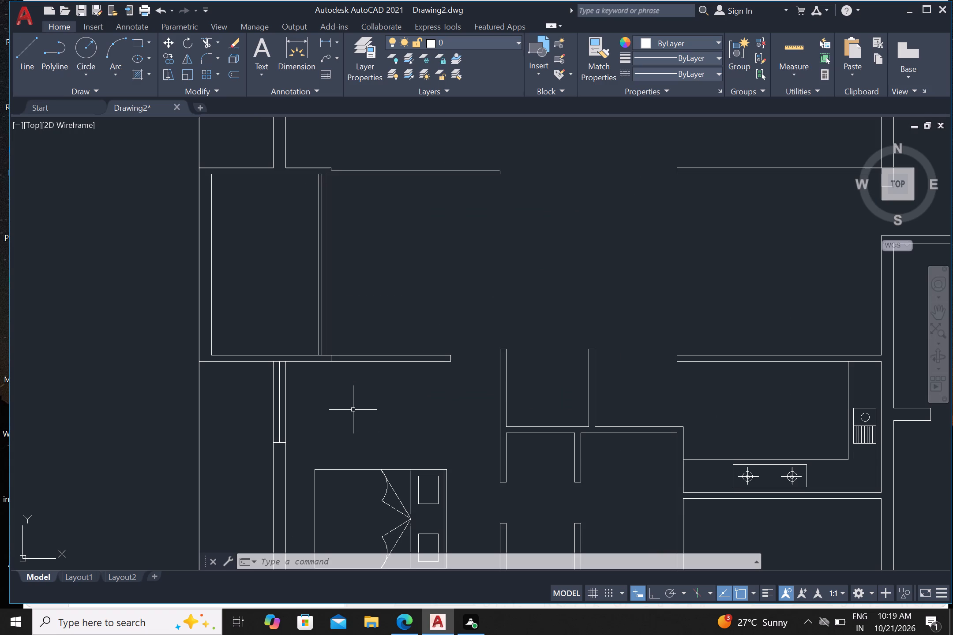
key("Escape")
type("tr")
key("Return")
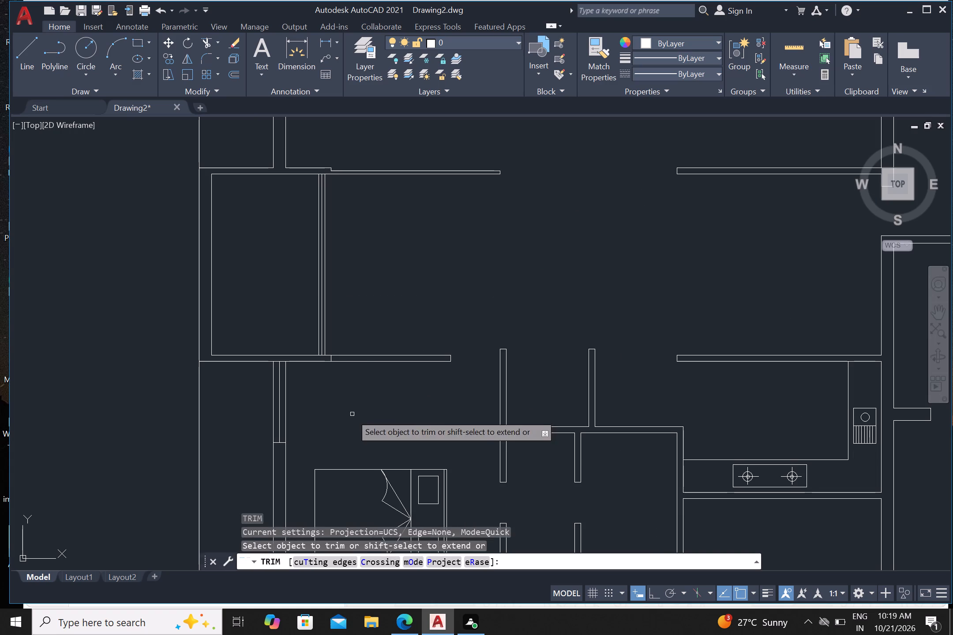
scroll(322, 383, "up", 2)
left_click(344, 325)
scroll(354, 360, "down", 2)
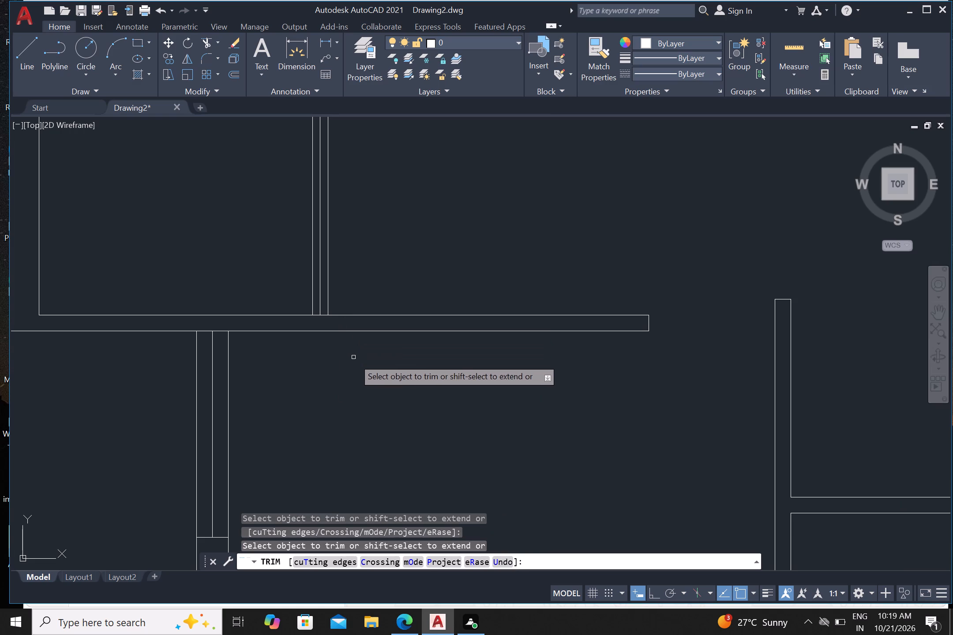
scroll(354, 360, "down", 2)
scroll(424, 341, "up", 1)
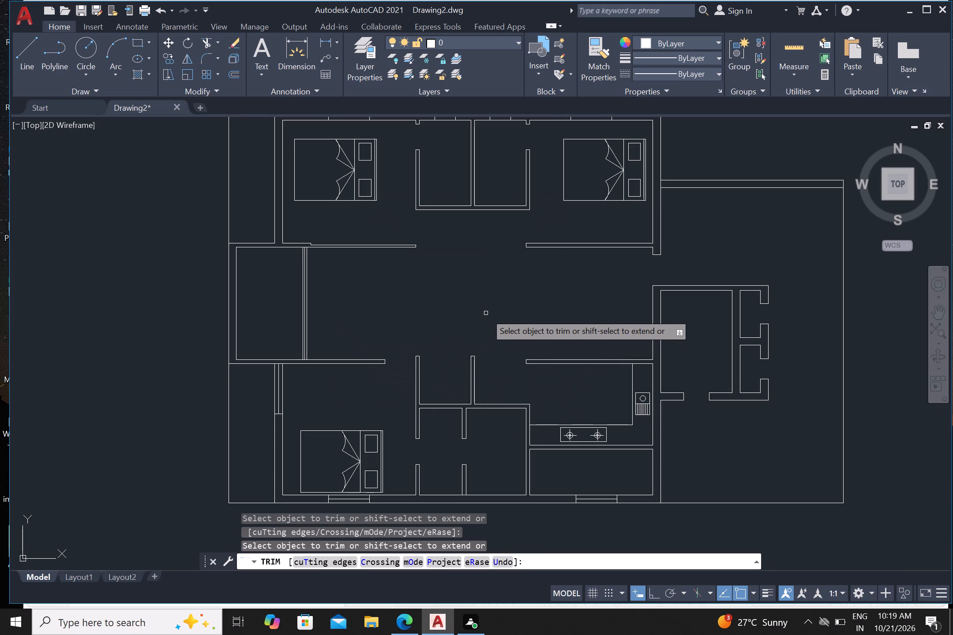
scroll(437, 323, "down", 1)
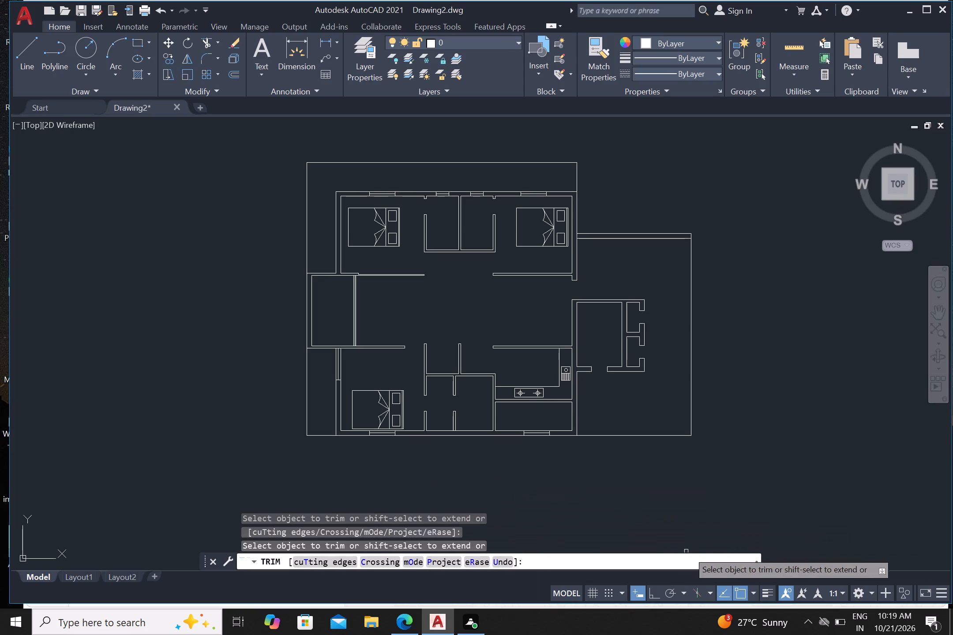
key("Escape")
middle_click_drag(597, 489, 575, 445)
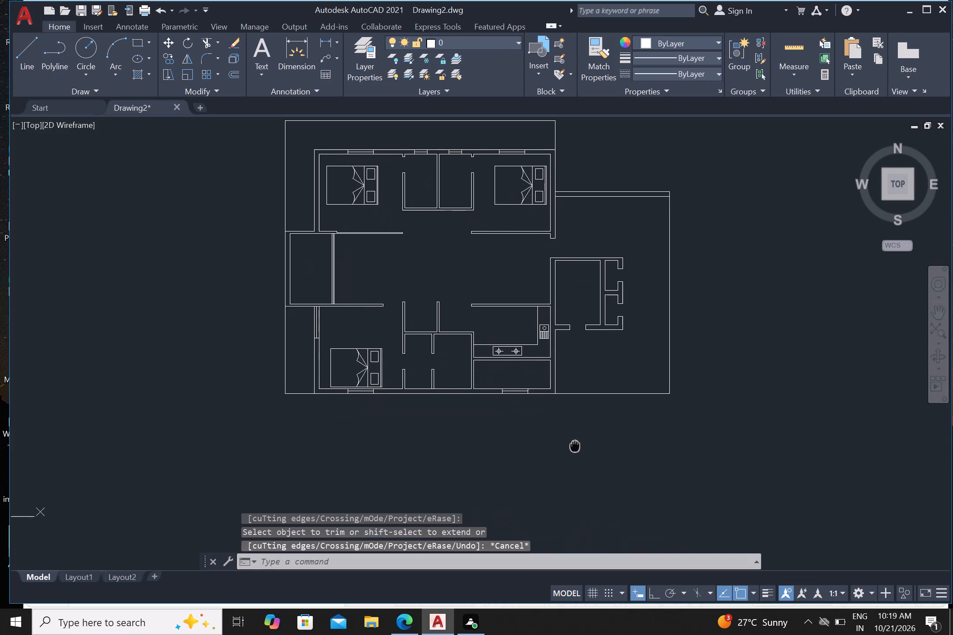
Add a two-line multiline text label reading BED ROOM and 13'0"X12'0" in the empty space below the plan.
middle_click_drag(575, 445, 575, 440)
type("mt")
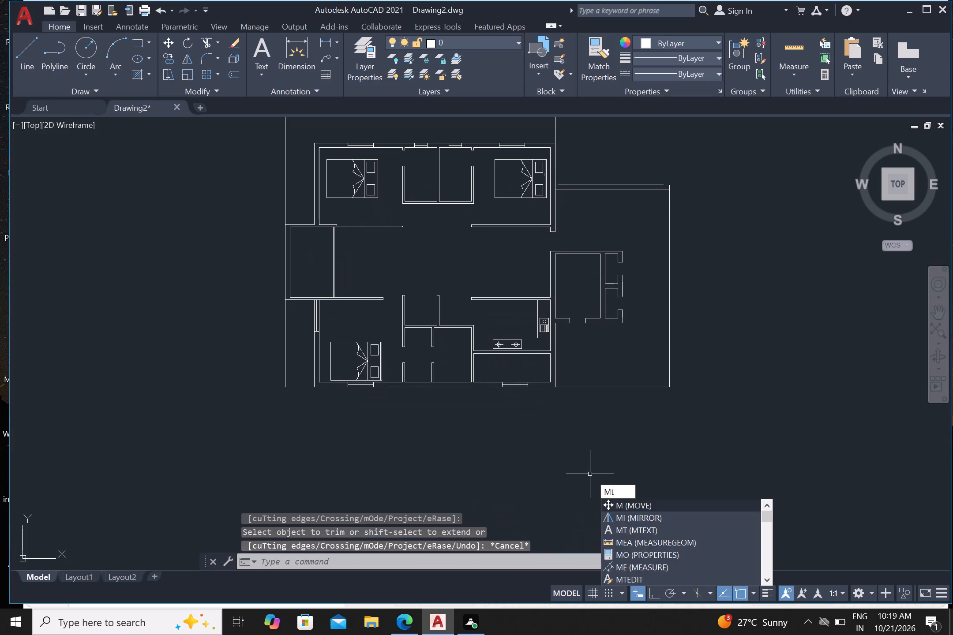
key("Return")
left_click(519, 422)
left_click(751, 469)
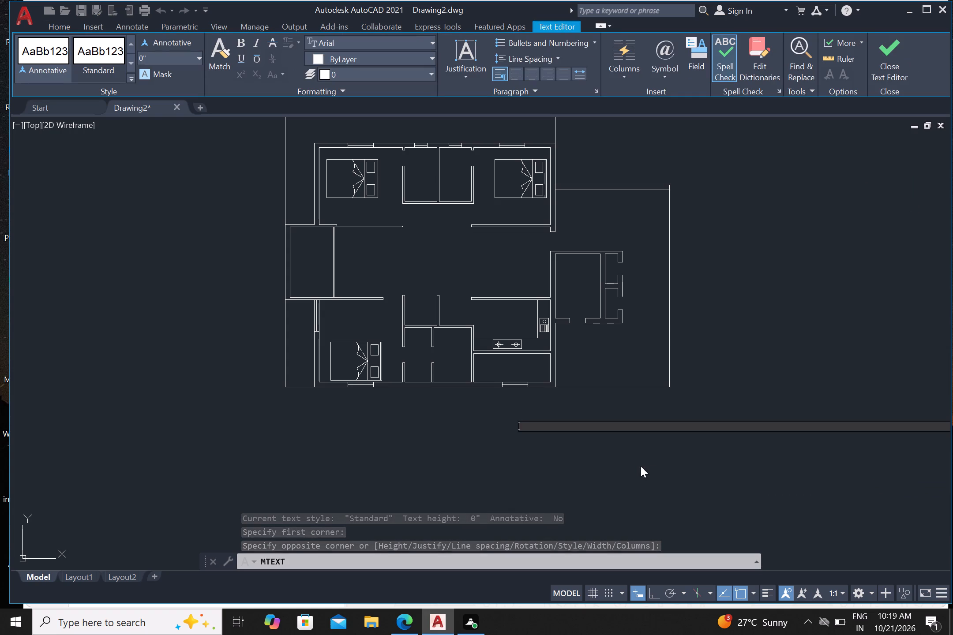
type("bed")
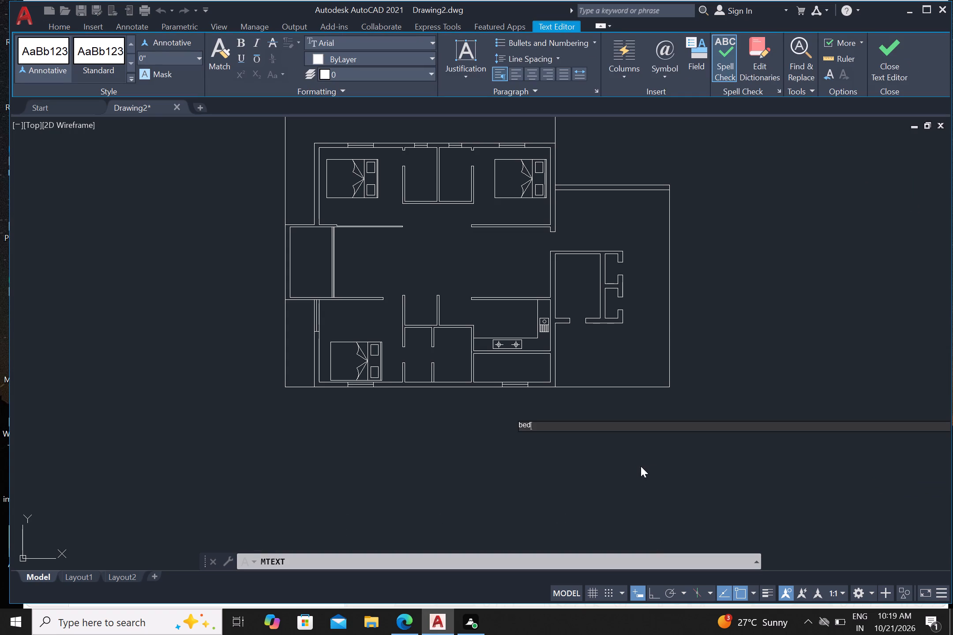
key("BackSpace")
key("BackSpace")
key("BackSpace")
type("BED ROOM")
key("Return")
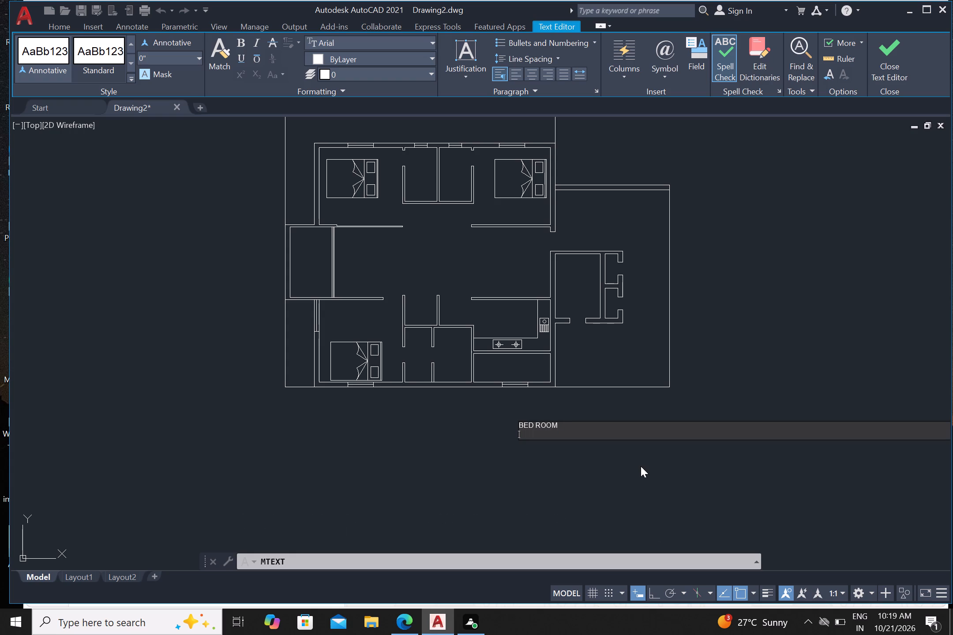
type("13")
key("apostrophe")
key("0")
key("shift+quotedbl")
key("x")
type("12")
type("'0\"")
left_click_drag(518, 501, 519, 494)
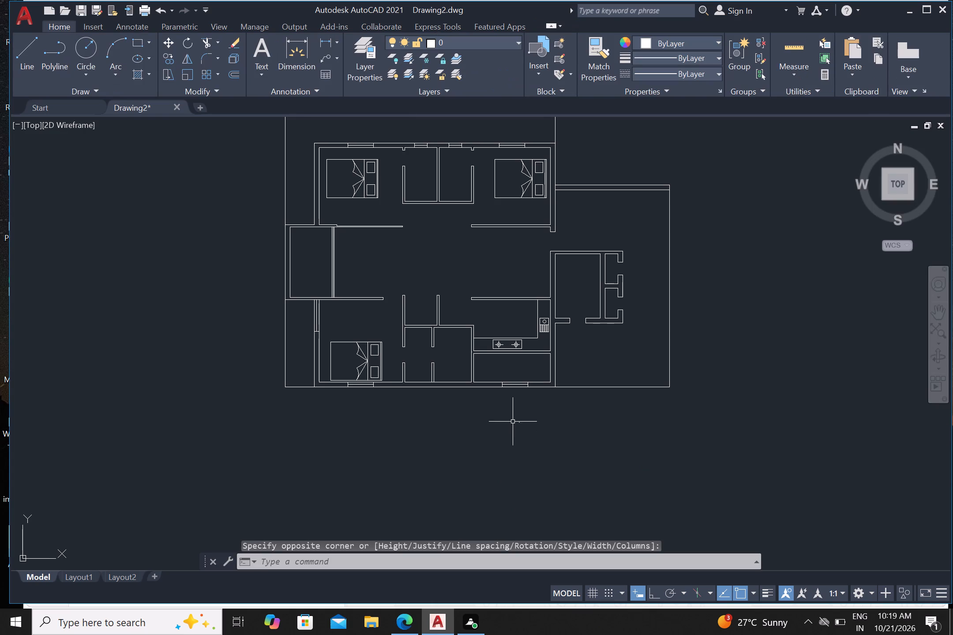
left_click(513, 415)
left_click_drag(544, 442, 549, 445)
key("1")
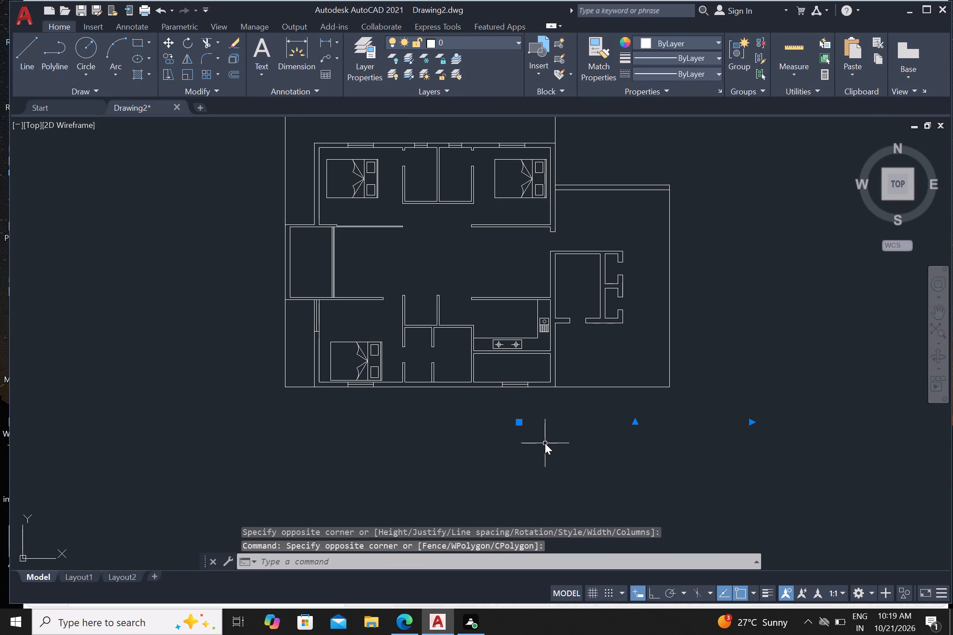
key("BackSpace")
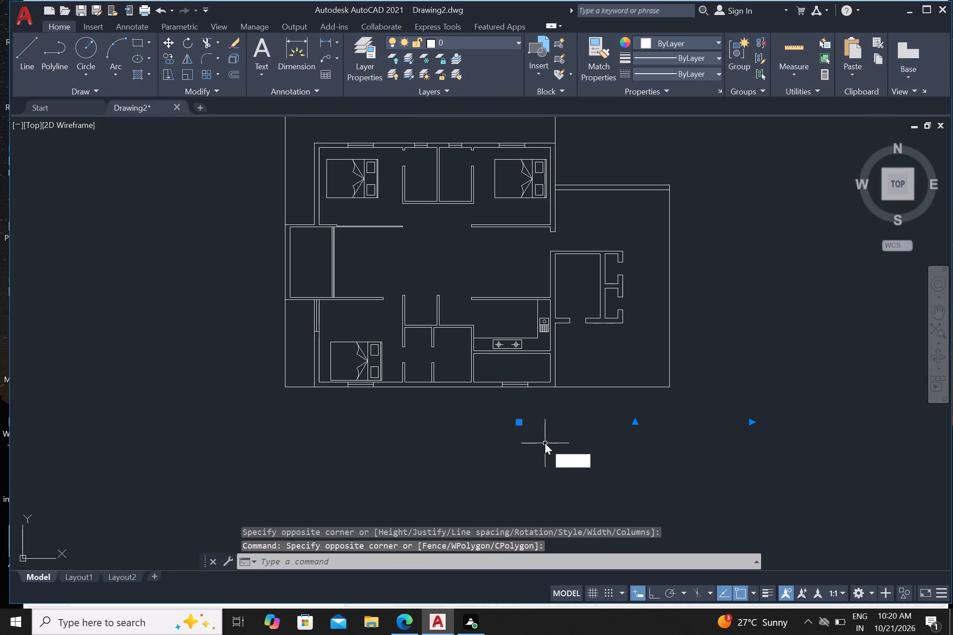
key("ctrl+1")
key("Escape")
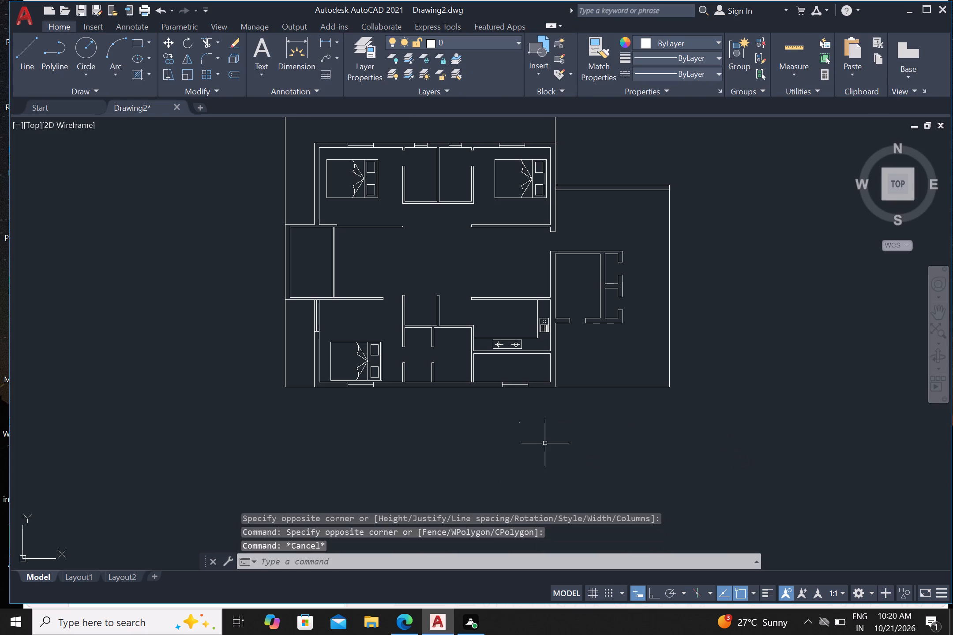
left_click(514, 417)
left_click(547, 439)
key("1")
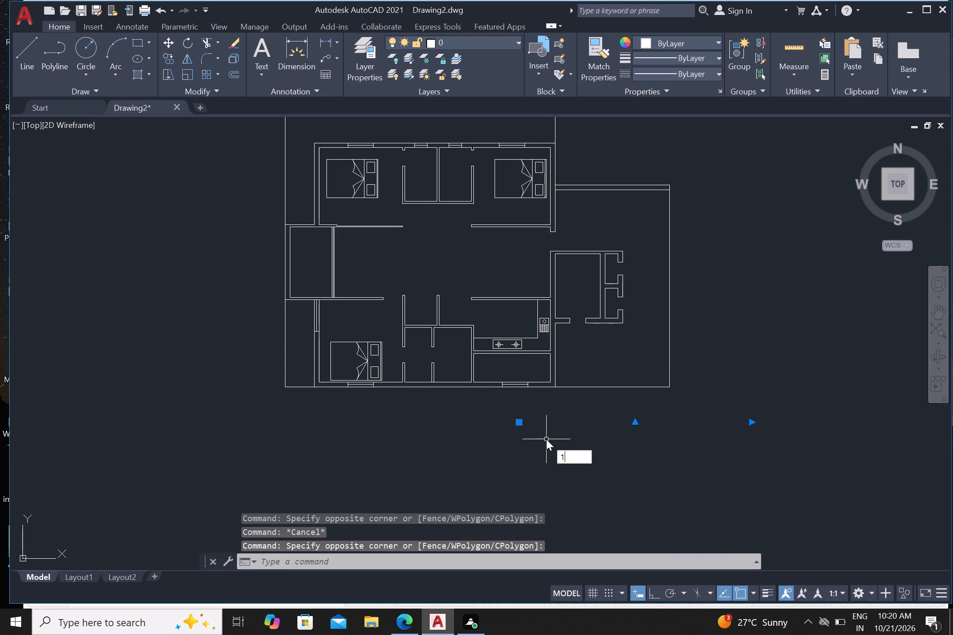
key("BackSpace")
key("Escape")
Set the text height of the BED ROOM label below the plan to 9".
left_click(504, 415)
left_click_drag(540, 441, 545, 442)
key("ctrl+1")
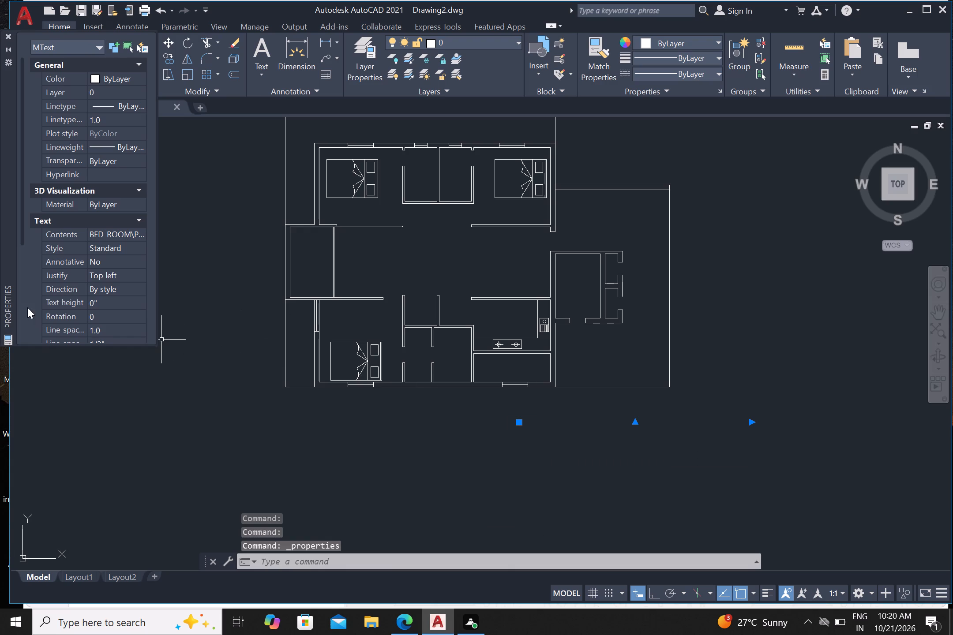
left_click(102, 301)
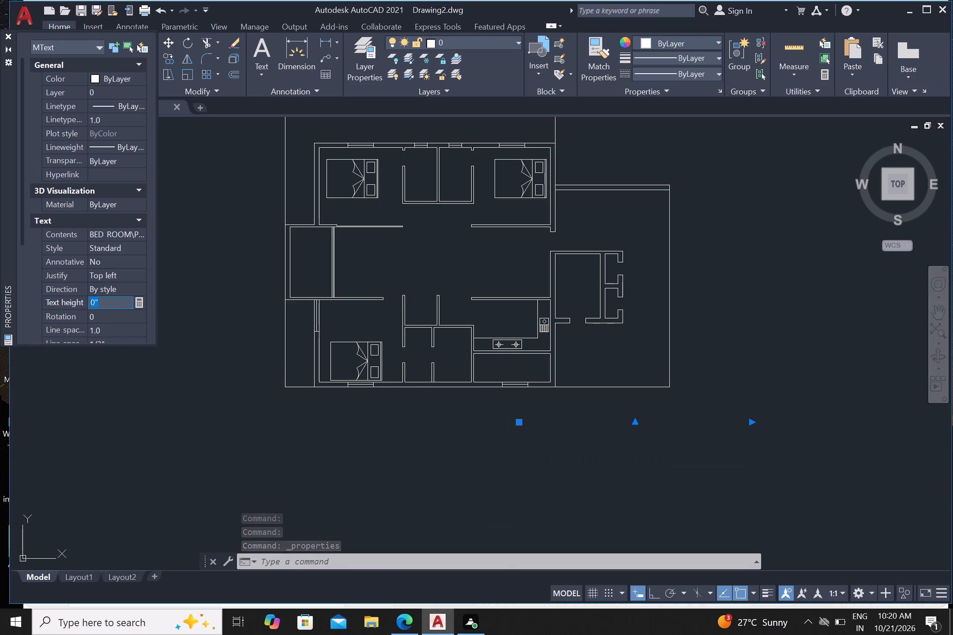
type("9\"")
key("Return")
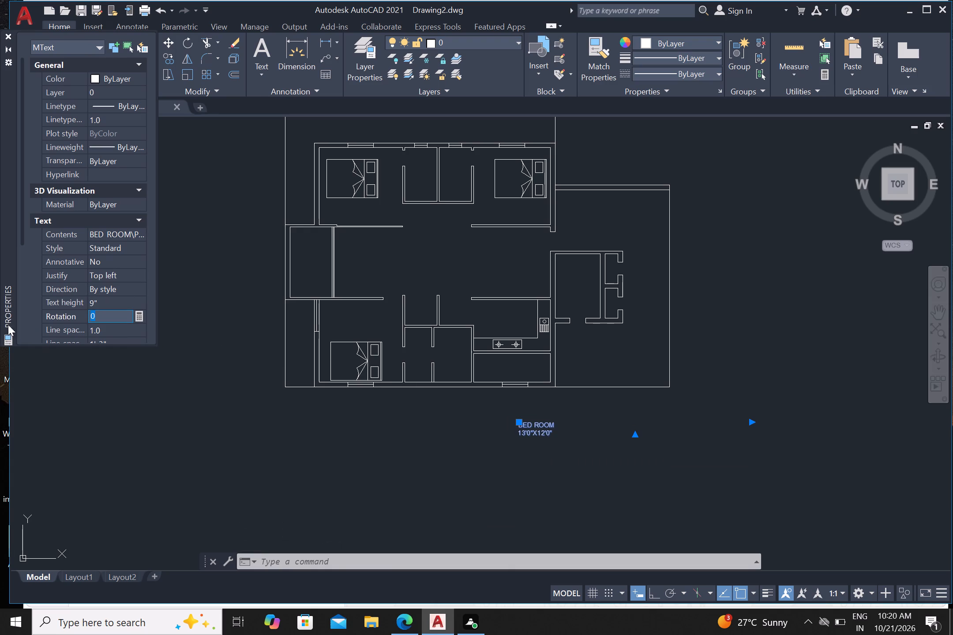
left_click(8, 38)
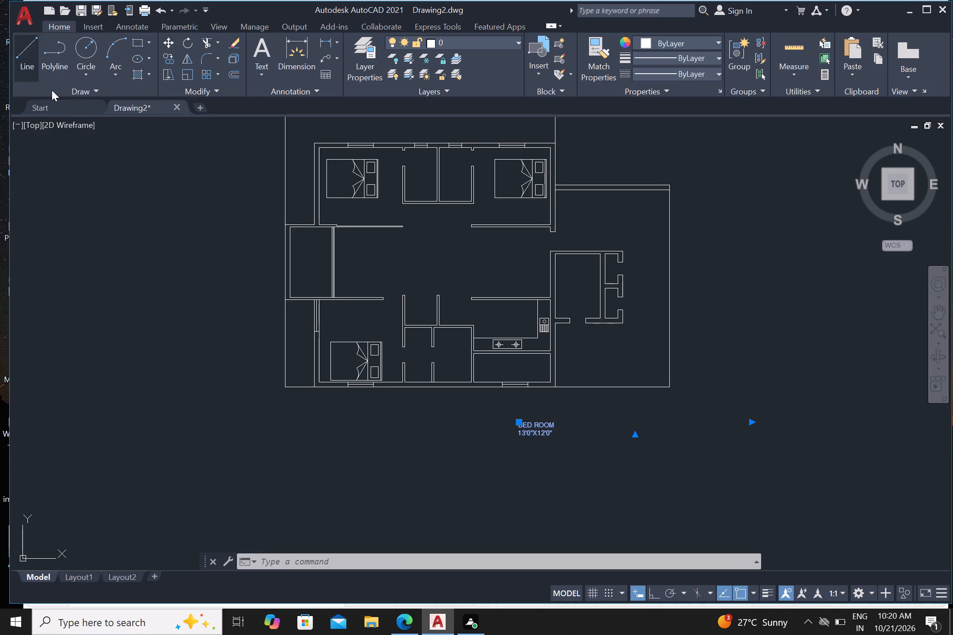
left_click(480, 497)
key("grave")
key("Escape")
key("Escape")
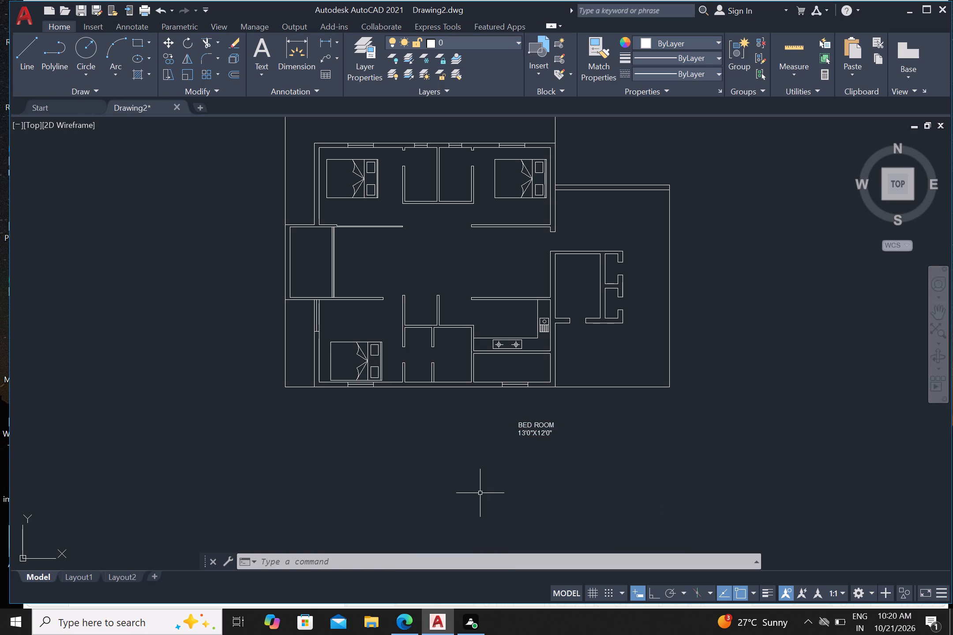
Copy the BED ROOM label into both upper bedrooms, below the beds, and into the two small rooms between them.
middle_click_drag(492, 486, 560, 512)
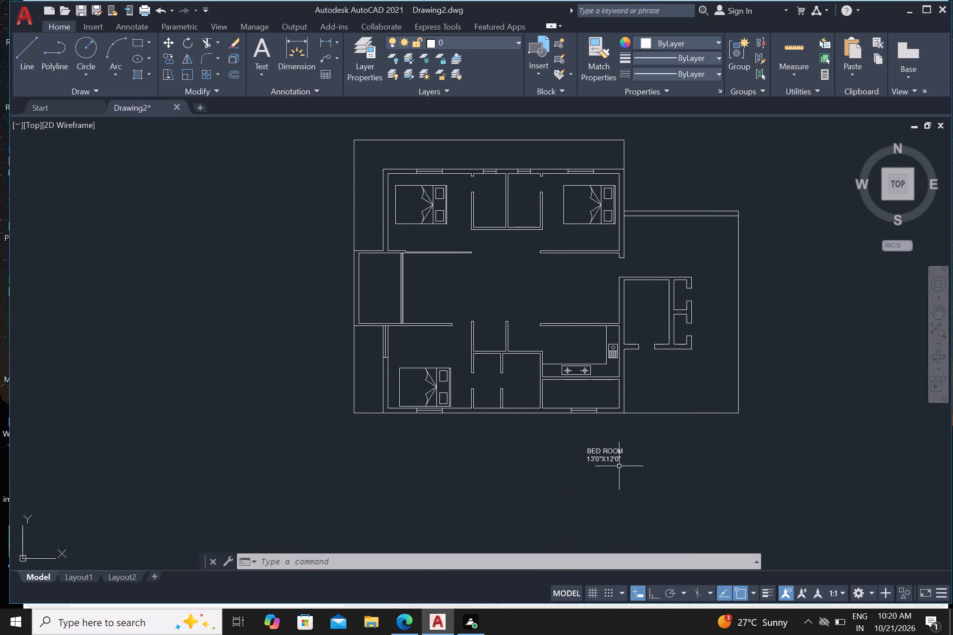
left_click(606, 459)
type("CO")
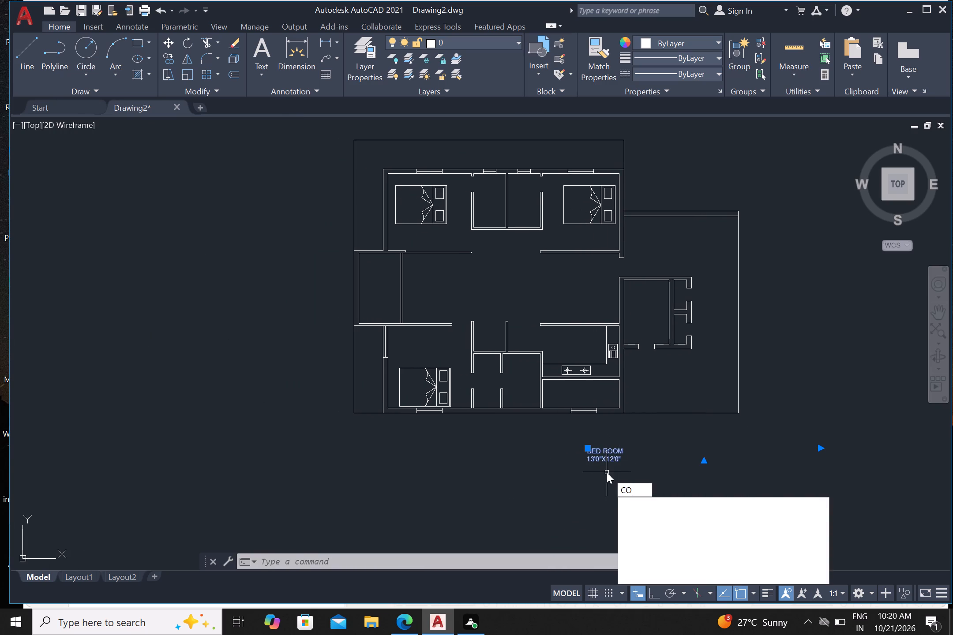
key("Return")
left_click(608, 457)
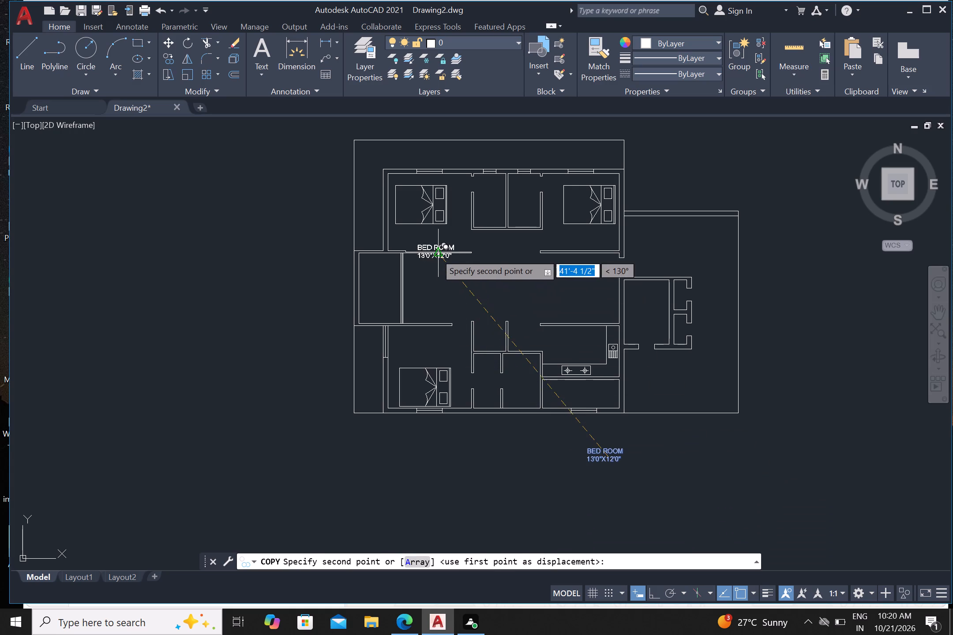
left_click(424, 240)
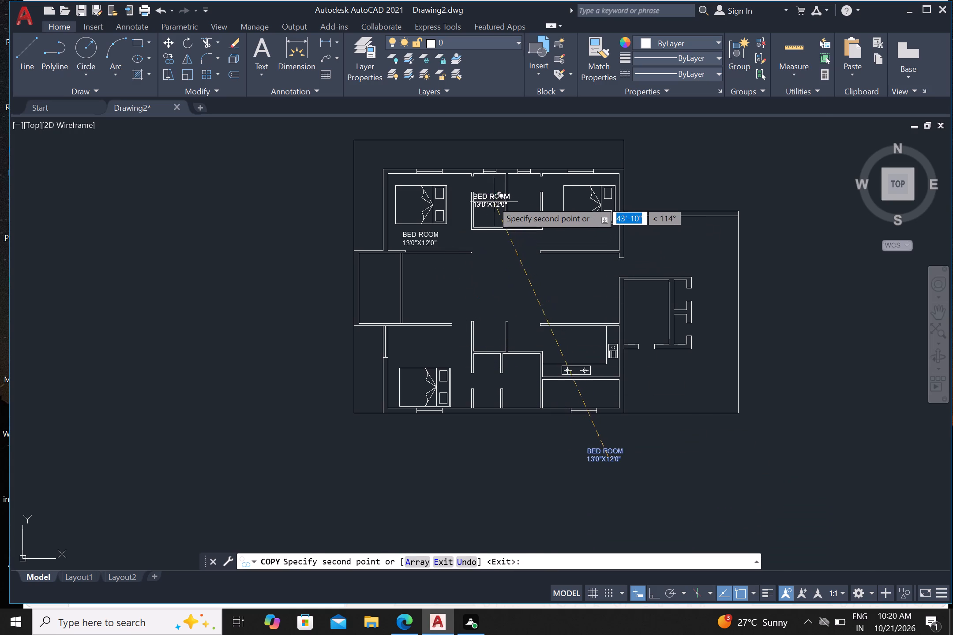
scroll(492, 201, "up", 2)
left_click(497, 209)
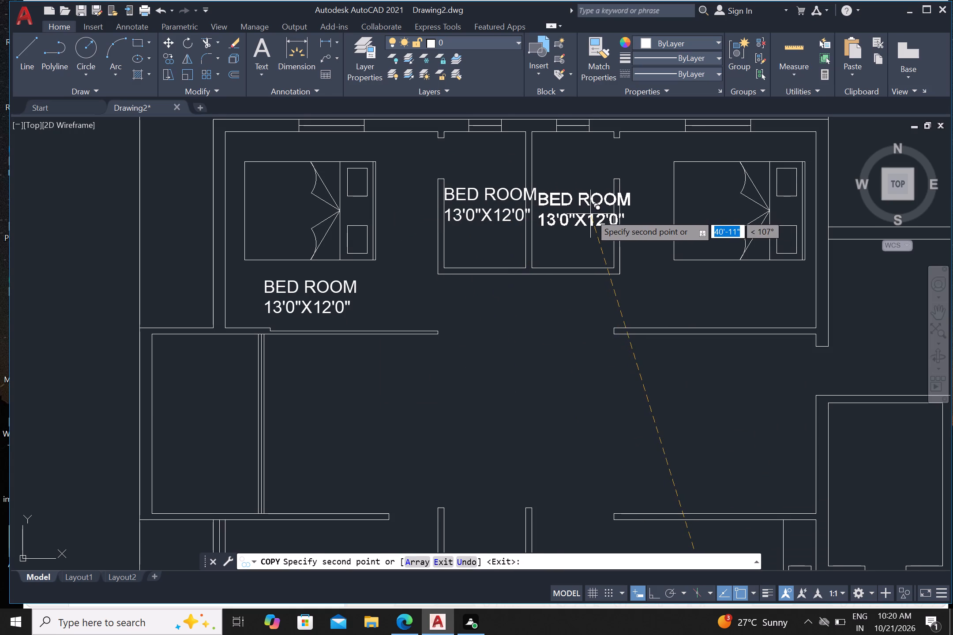
left_click(591, 213)
left_click(743, 302)
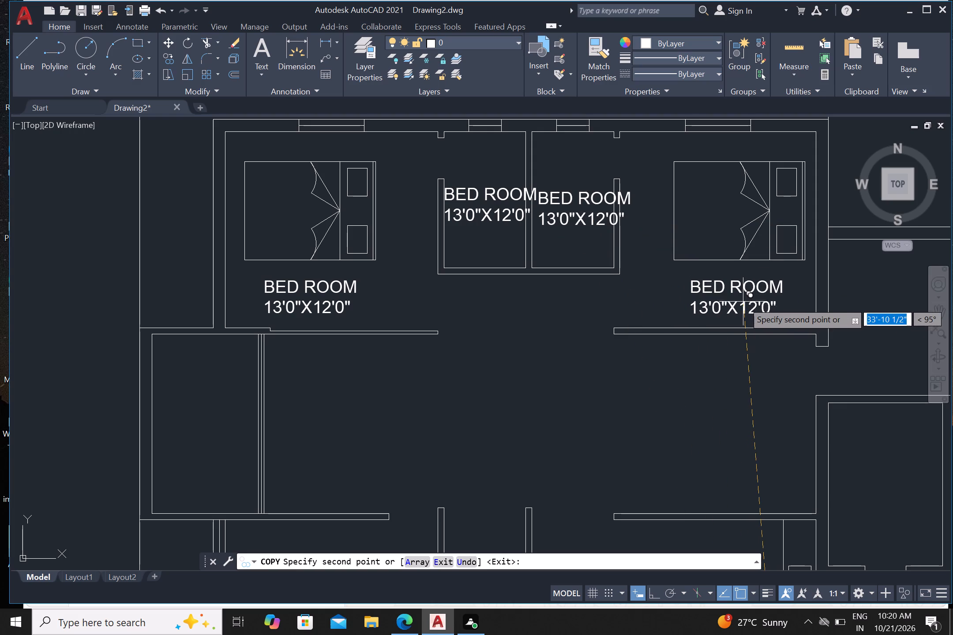
Continue copying the label into the far-left middle room and both the left and right ends of the central hall.
scroll(743, 296, "down", 2)
scroll(540, 354, "up", 1)
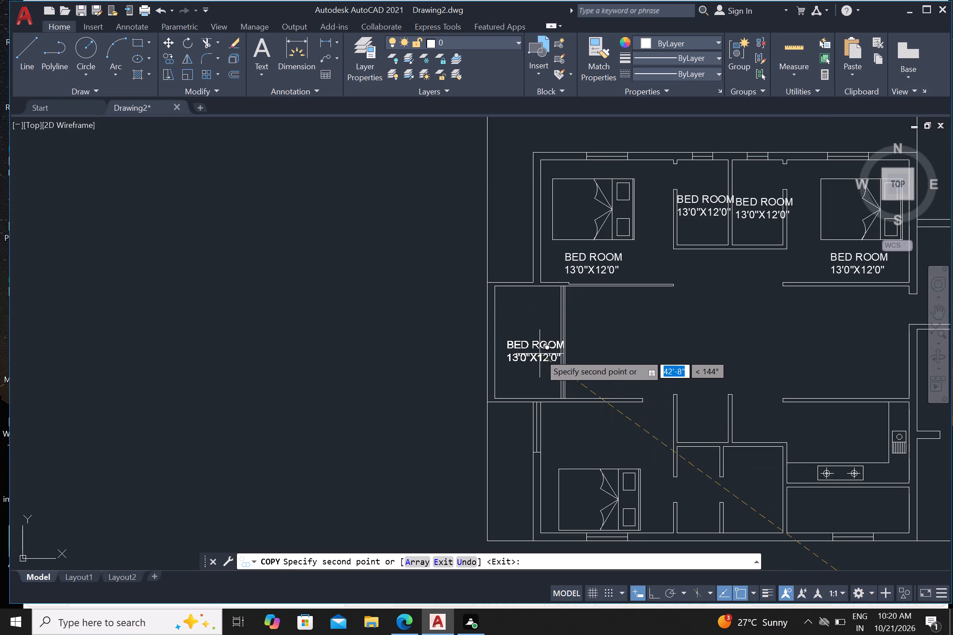
left_click(528, 344)
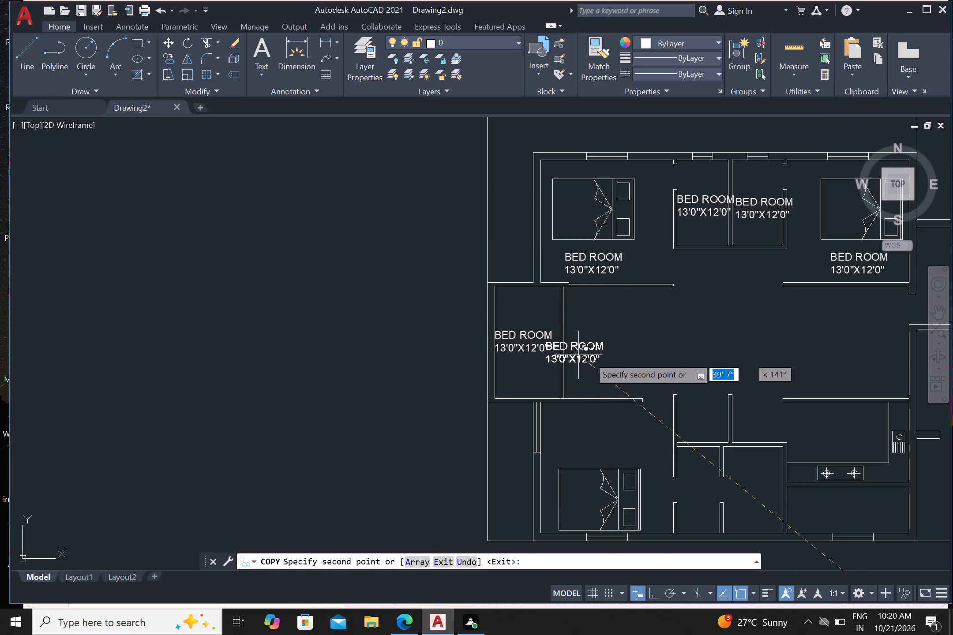
left_click(619, 347)
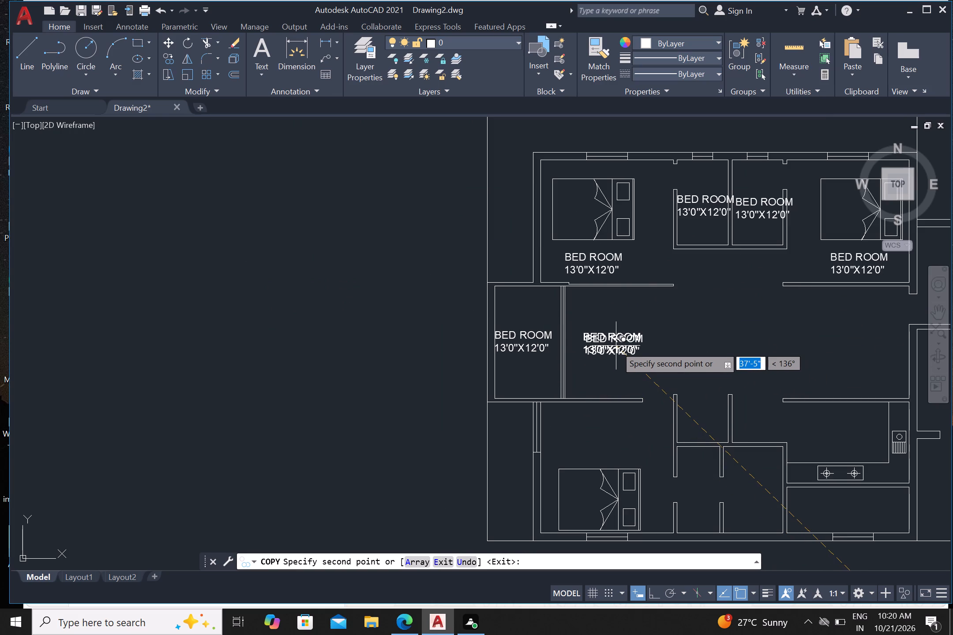
scroll(615, 346, "down", 1)
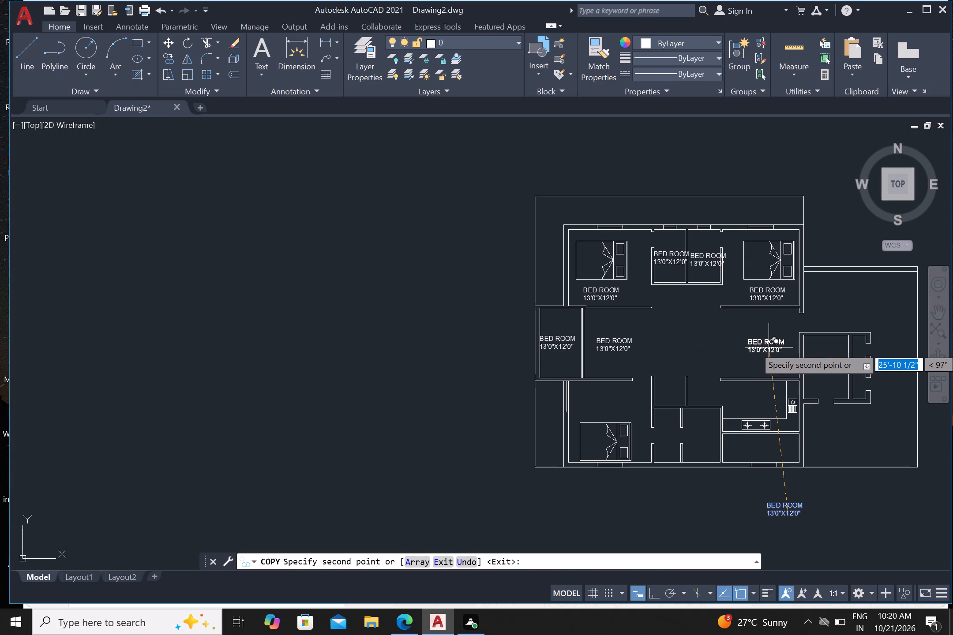
left_click(768, 347)
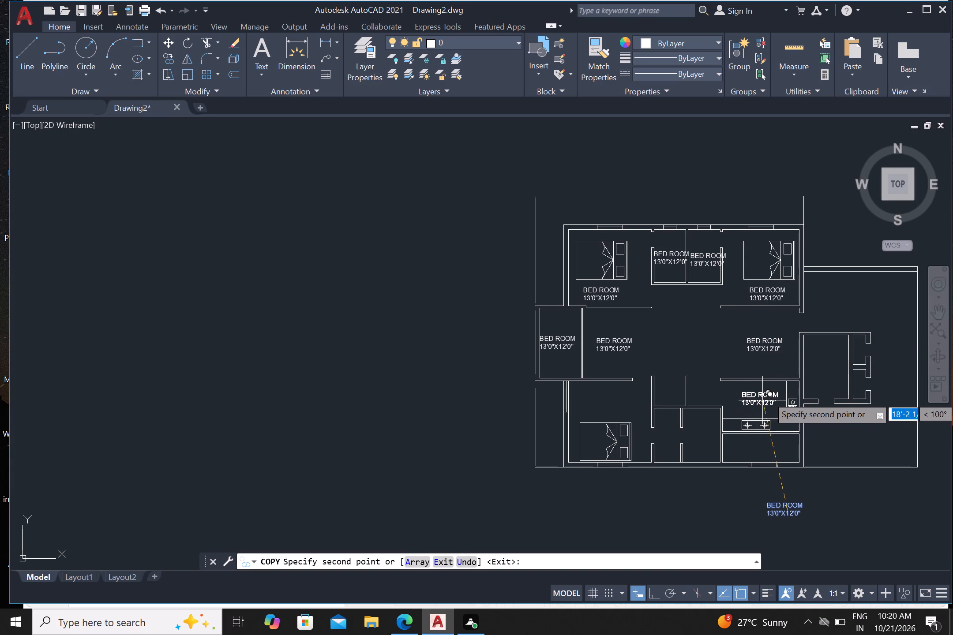
Continue copying the BED ROOM label into the kitchen and the three small rooms just west of it.
left_click(768, 396)
scroll(741, 396, "up", 3)
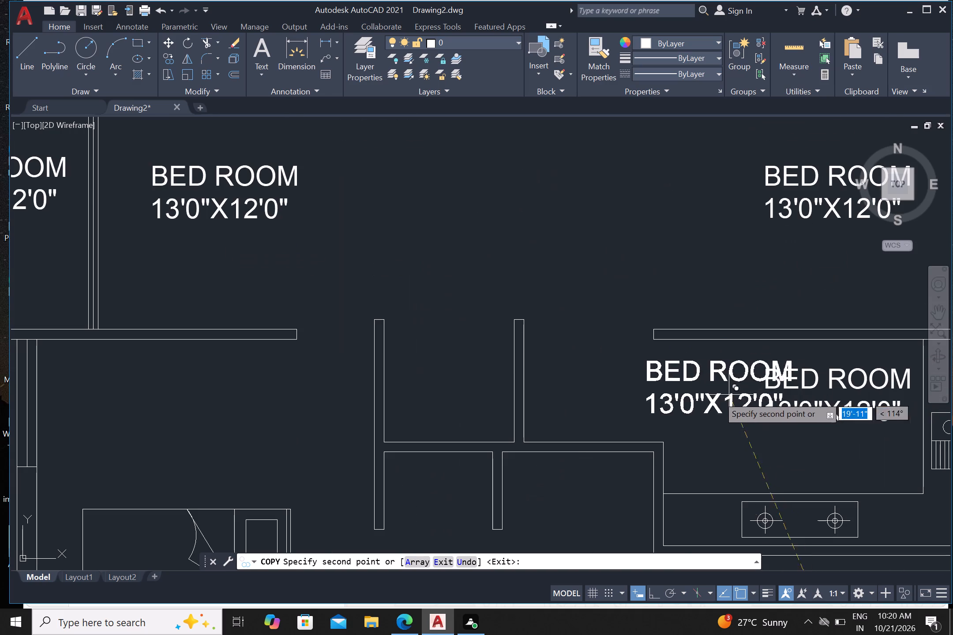
left_click(473, 388)
scroll(473, 386, "down", 2)
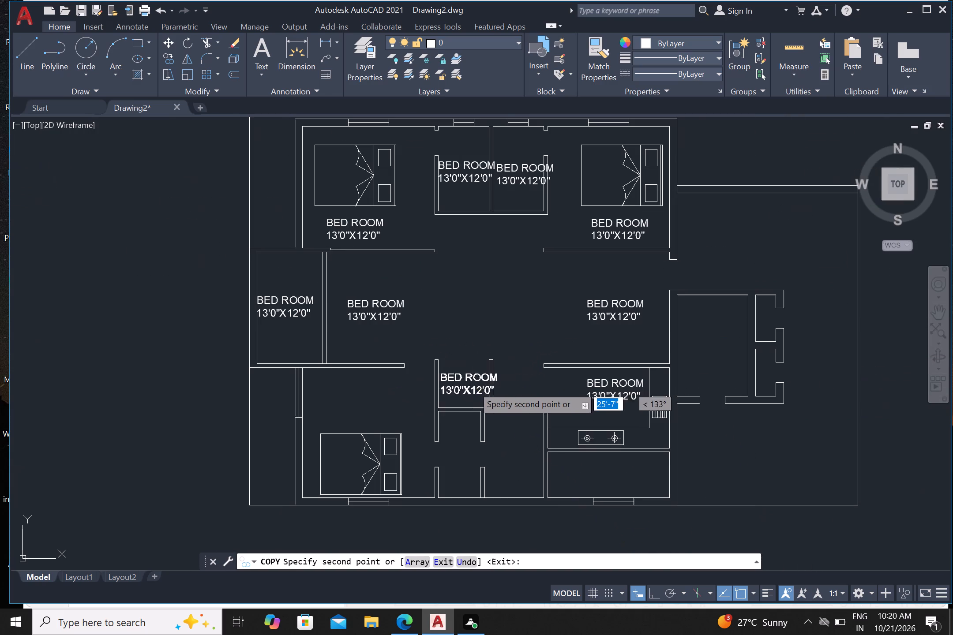
scroll(487, 458, "up", 2)
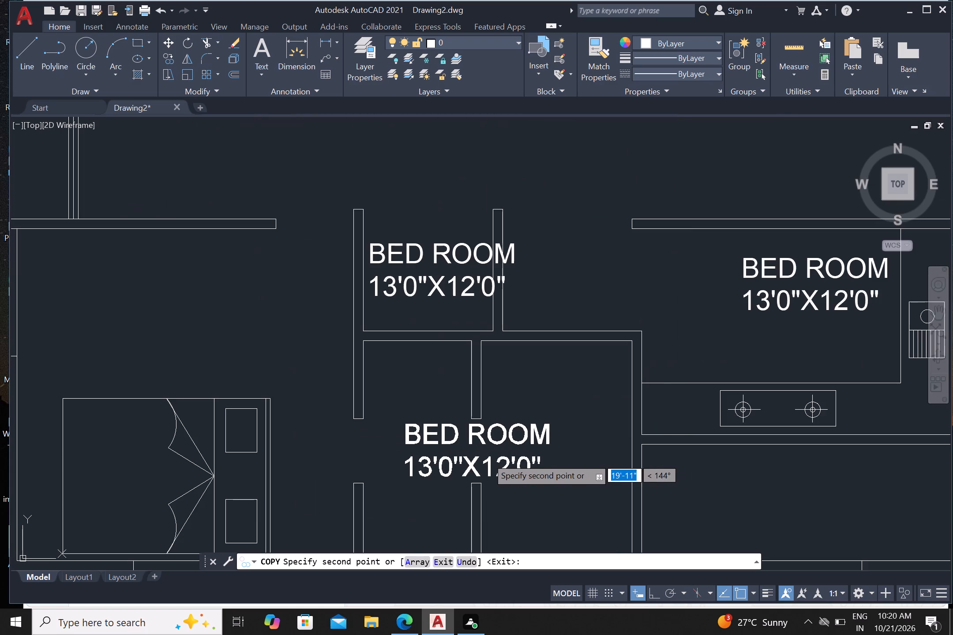
left_click(440, 462)
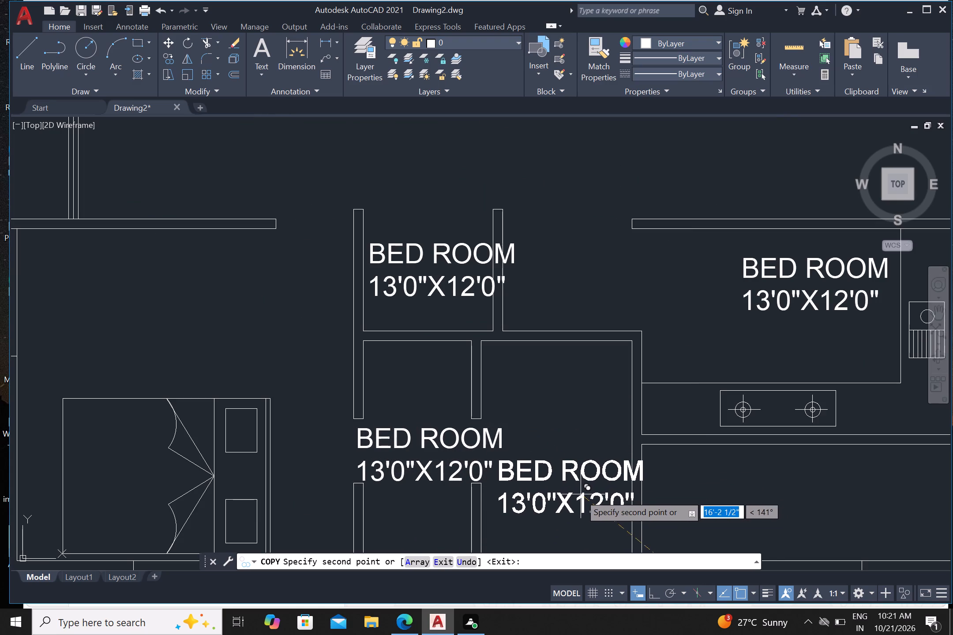
left_click(571, 404)
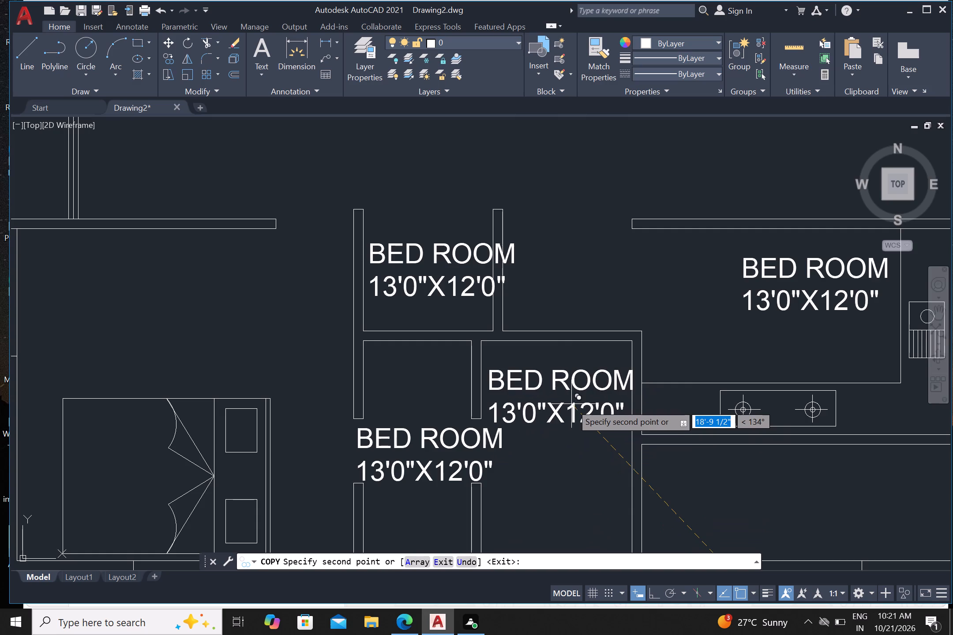
Copy the label above the bed in the lower-left bedroom, into both outer strips along the plan's west side, and into the top strip.
scroll(578, 401, "down", 3)
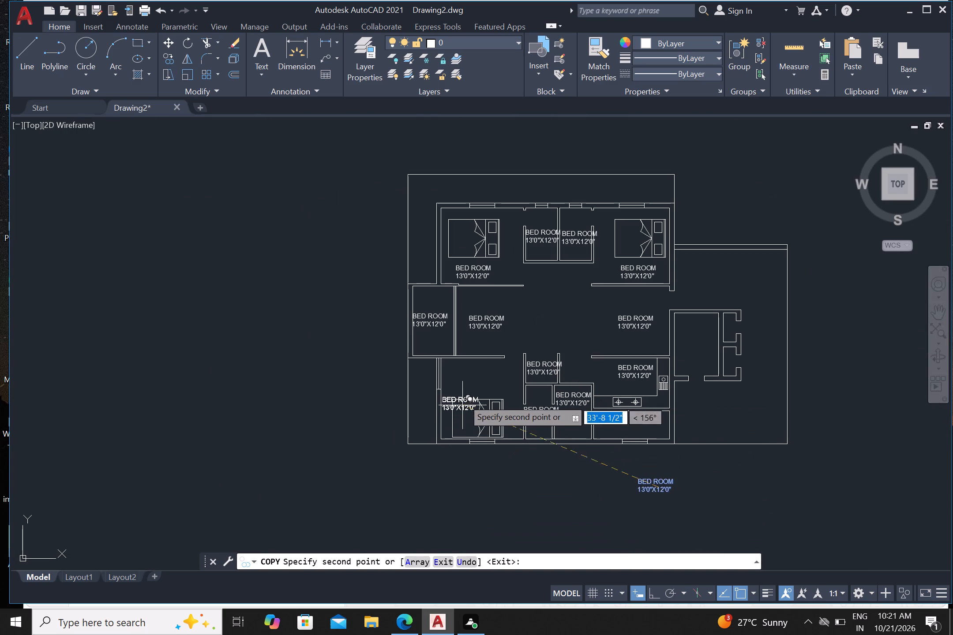
left_click(476, 380)
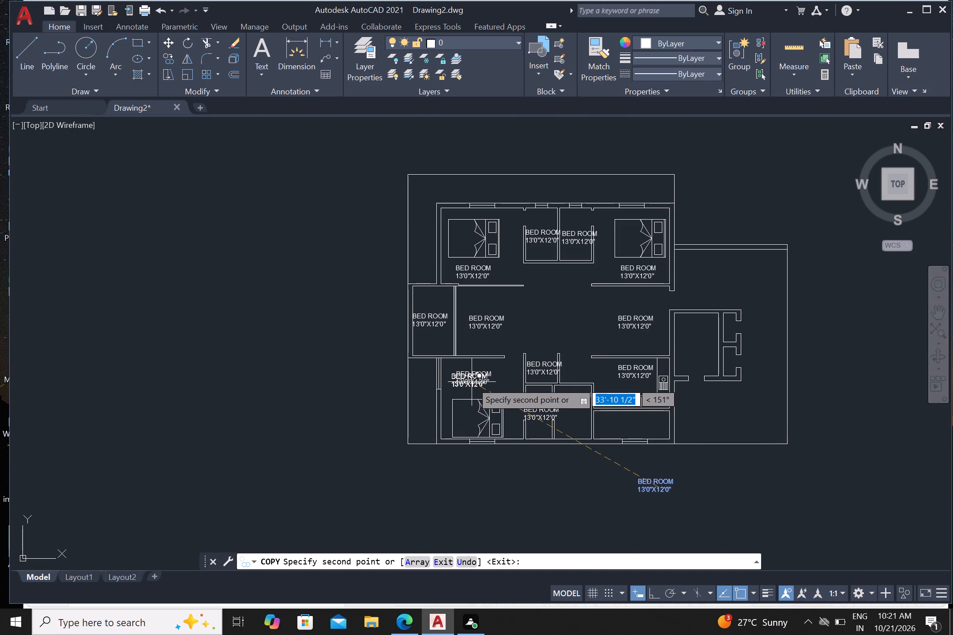
scroll(421, 400, "up", 2)
left_click(426, 416)
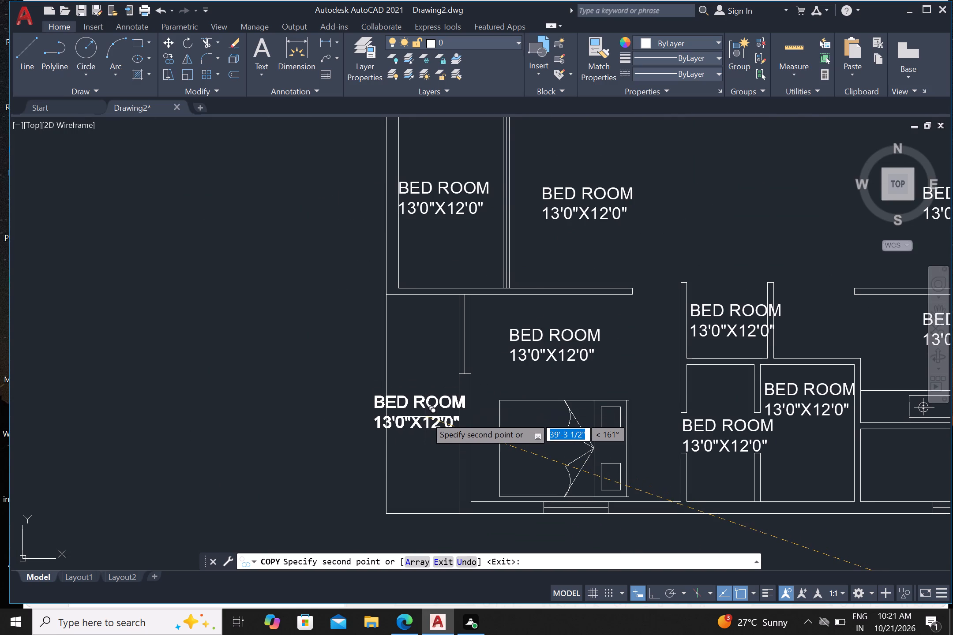
scroll(426, 417, "down", 1)
middle_click_drag(453, 197, 472, 301)
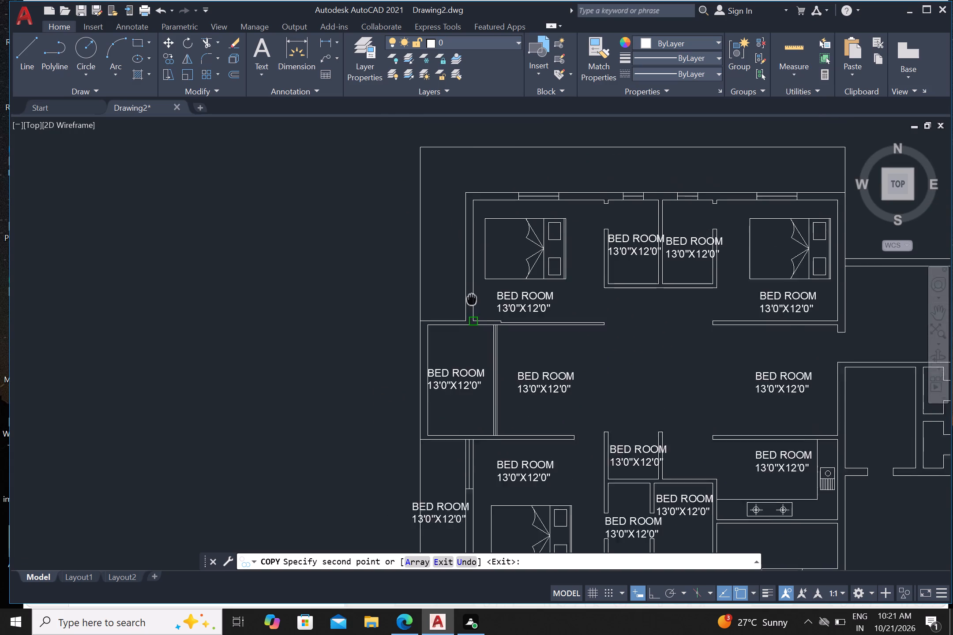
middle_click_drag(472, 301, 470, 322)
left_click(444, 269)
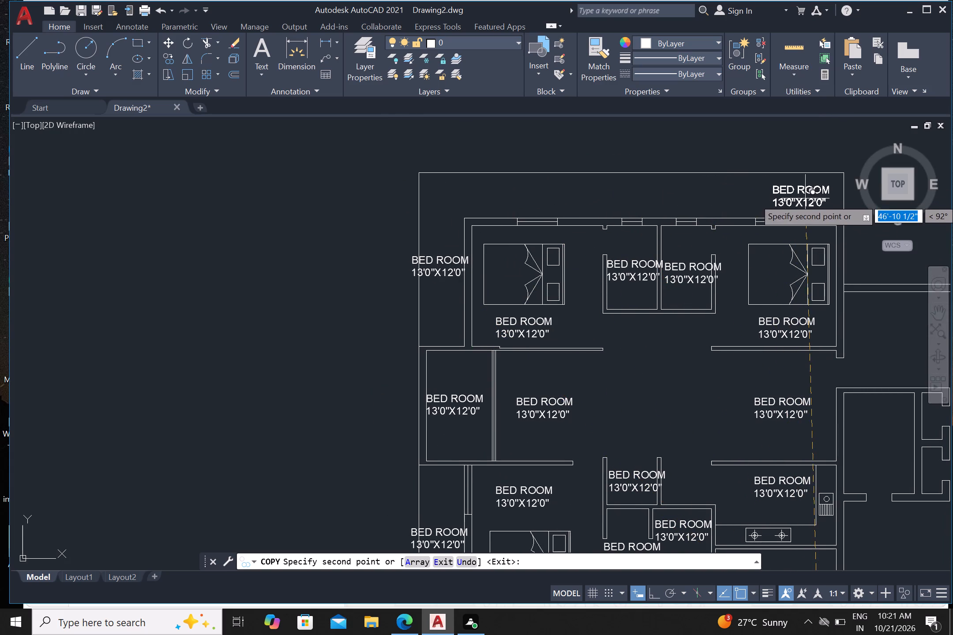
left_click(799, 194)
Copy the label into the room below the kitchen and the lower and upper parts of the open area on the plan's east side.
scroll(795, 194, "down", 2)
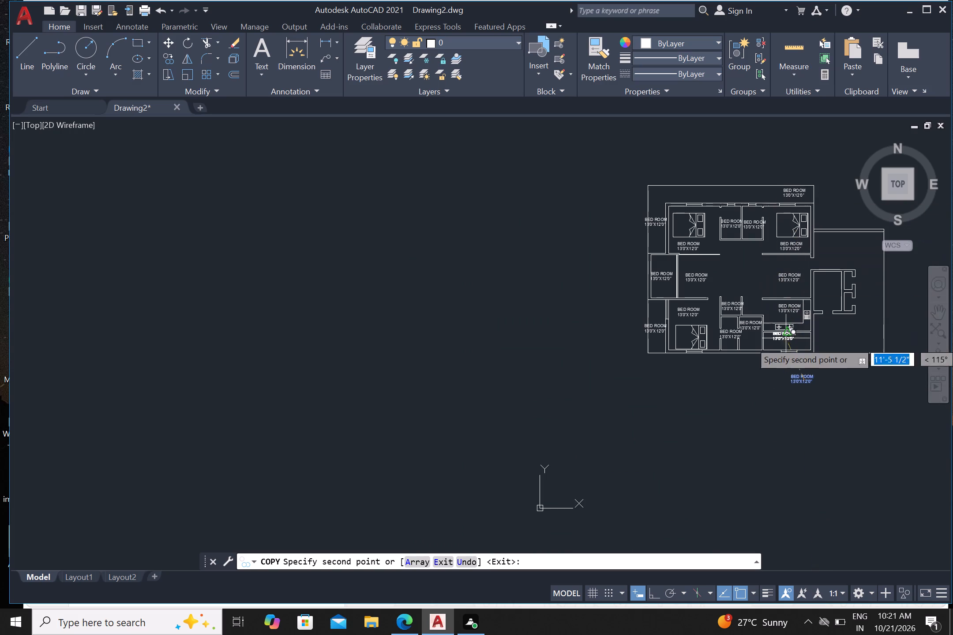
middle_click_drag(777, 395, 645, 400)
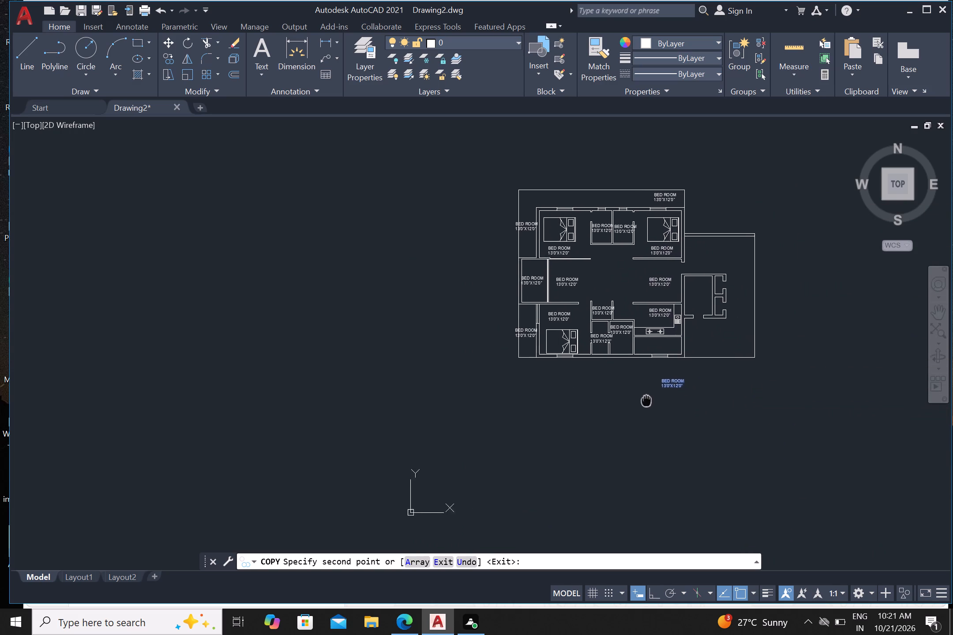
middle_click_drag(645, 400, 542, 433)
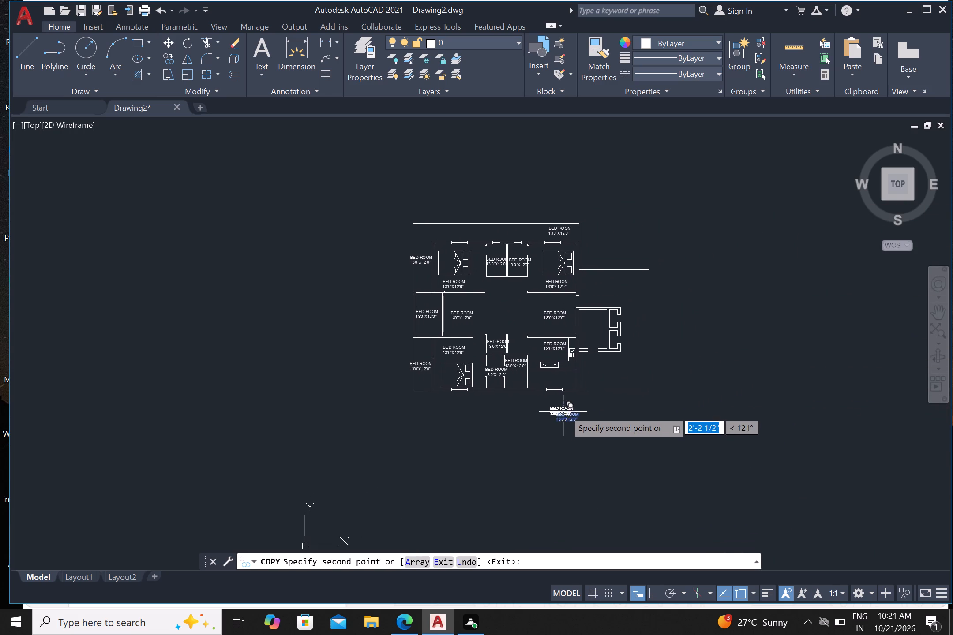
scroll(564, 410, "up", 2)
left_click(538, 340)
scroll(580, 365, "down", 1)
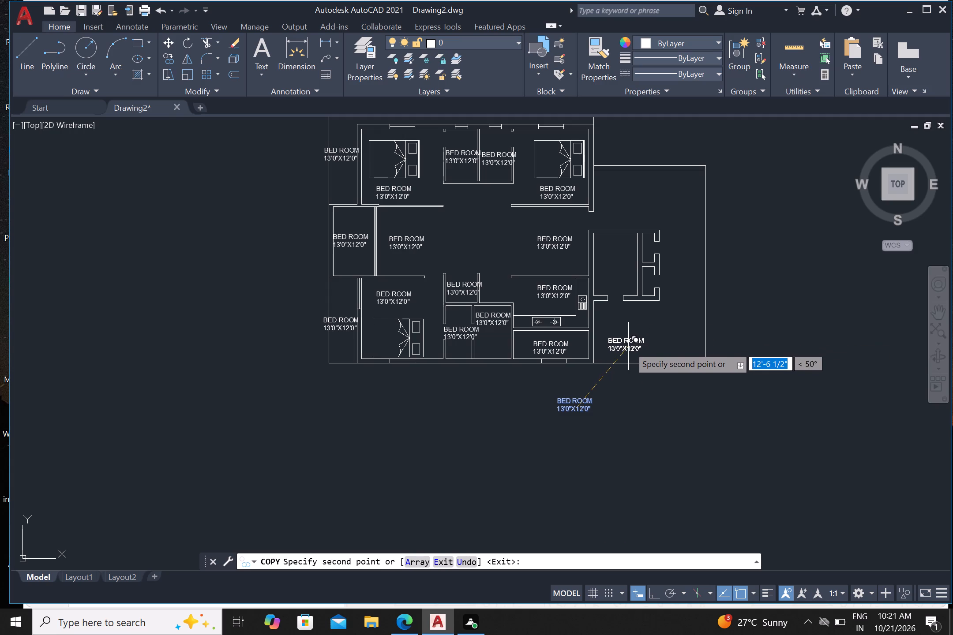
left_click(629, 343)
middle_click_drag(641, 331, 640, 345)
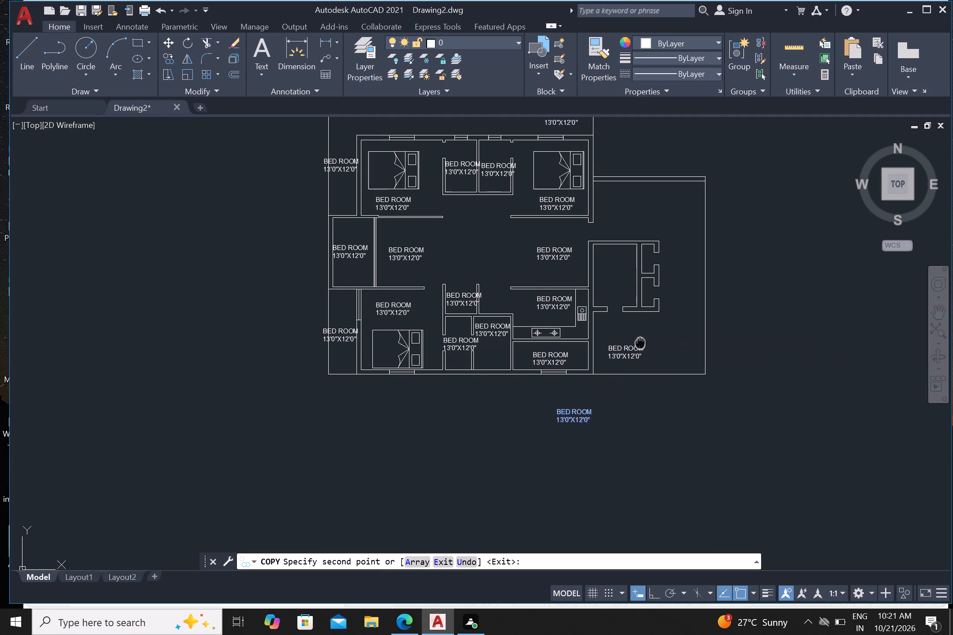
middle_click_drag(640, 345, 626, 408)
left_click(633, 277)
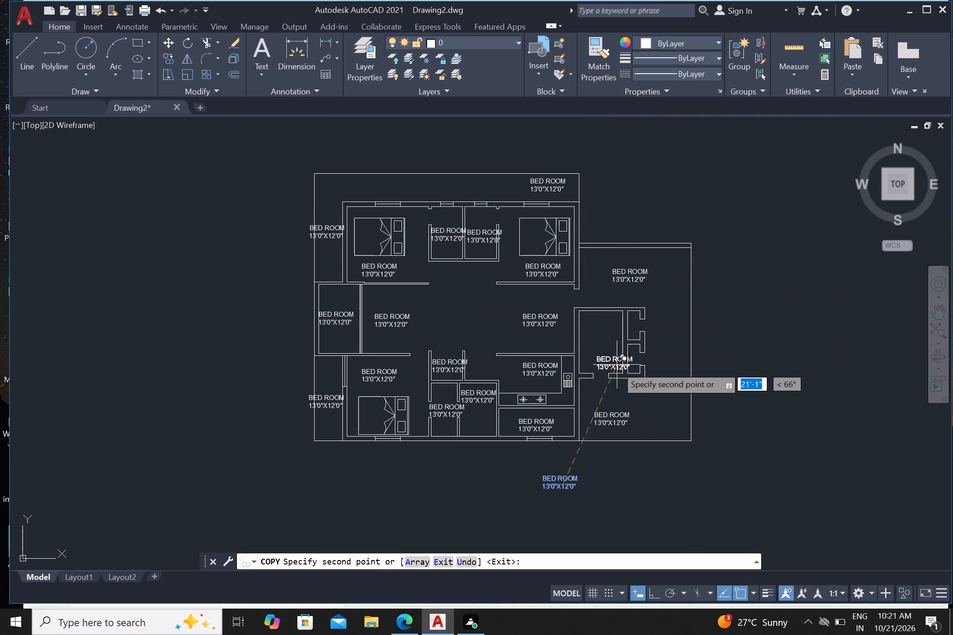
Copy the label into the walled room in the east area and the two small compartments beside it, finishing the copying.
scroll(618, 387, "up", 1)
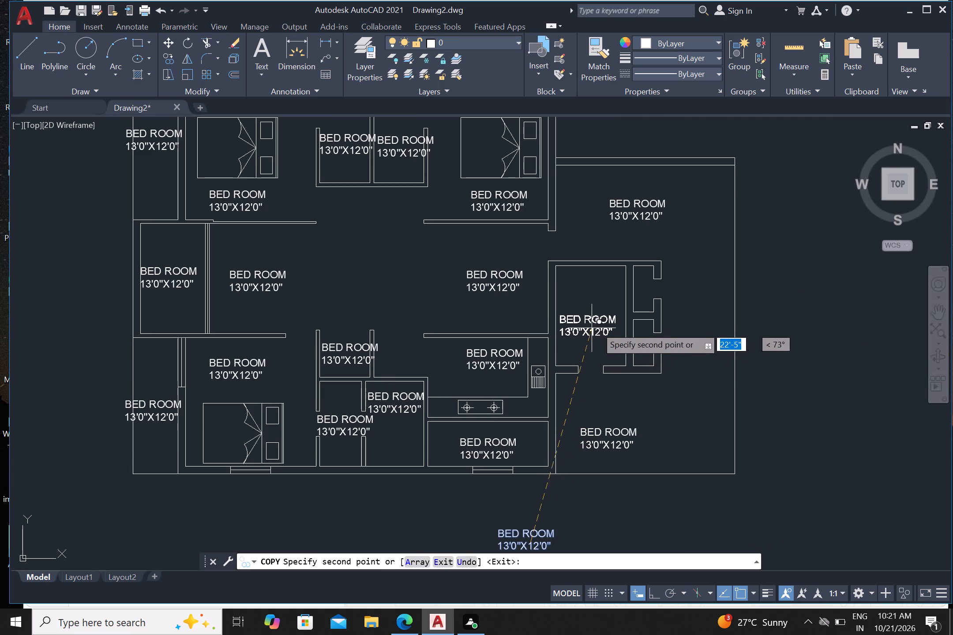
left_click(599, 325)
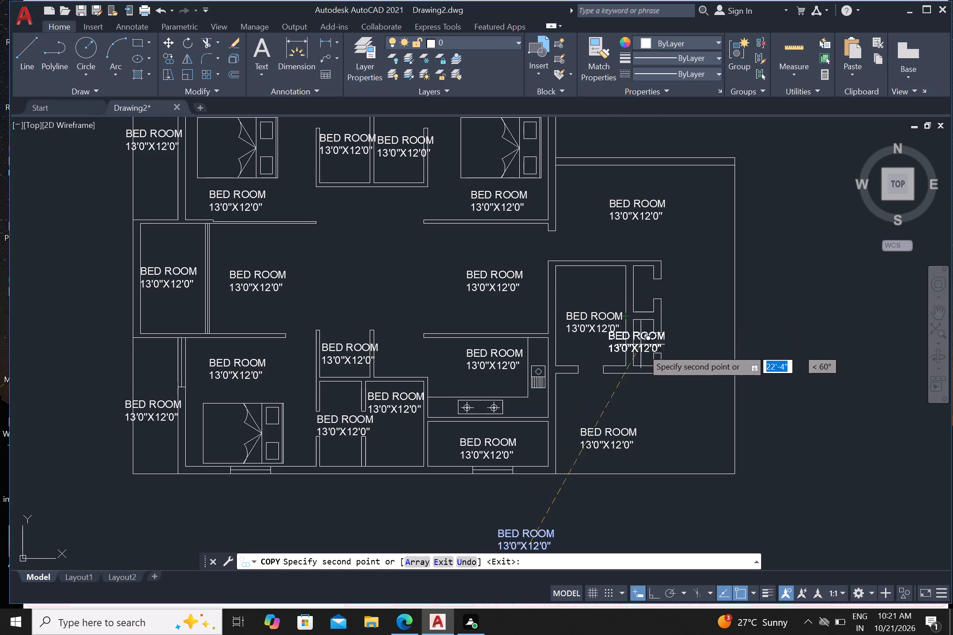
scroll(643, 350, "up", 2)
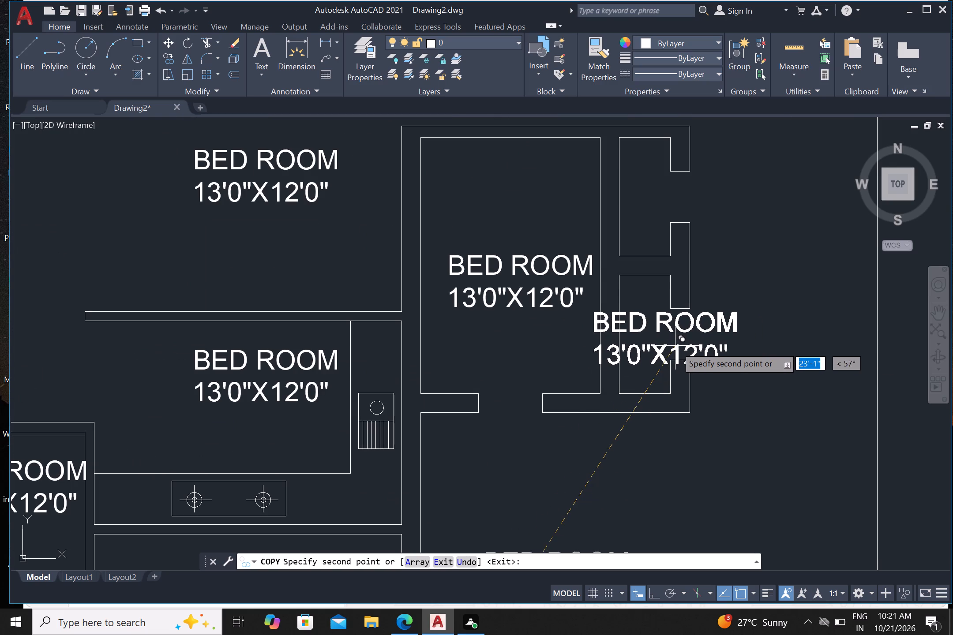
left_click(672, 344)
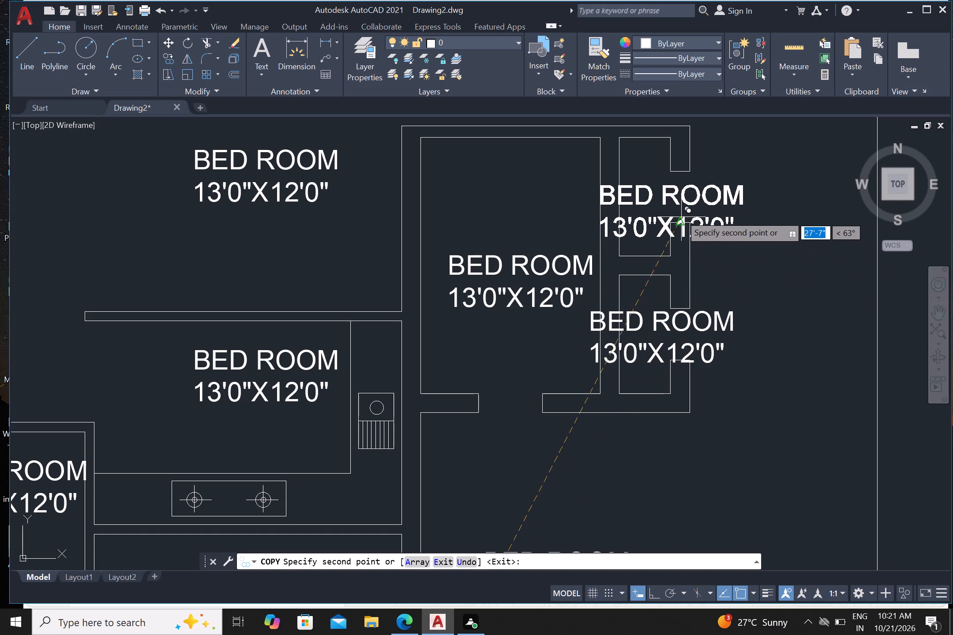
left_click(673, 210)
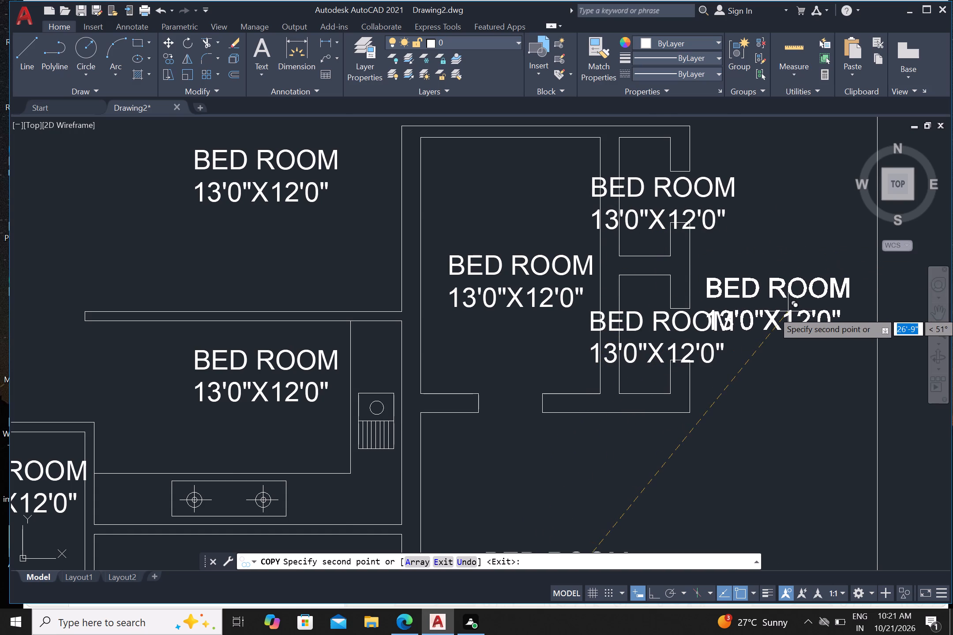
scroll(788, 311, "down", 2)
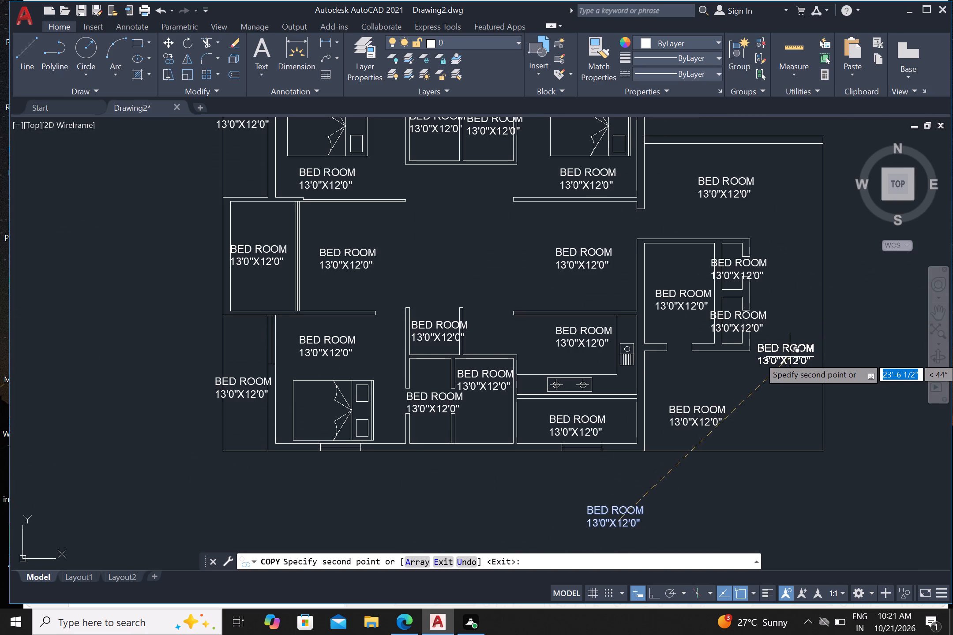
key("Escape")
Change the room name to TOILET in the label of the left small room between the upper bedrooms.
scroll(771, 385, "down", 1)
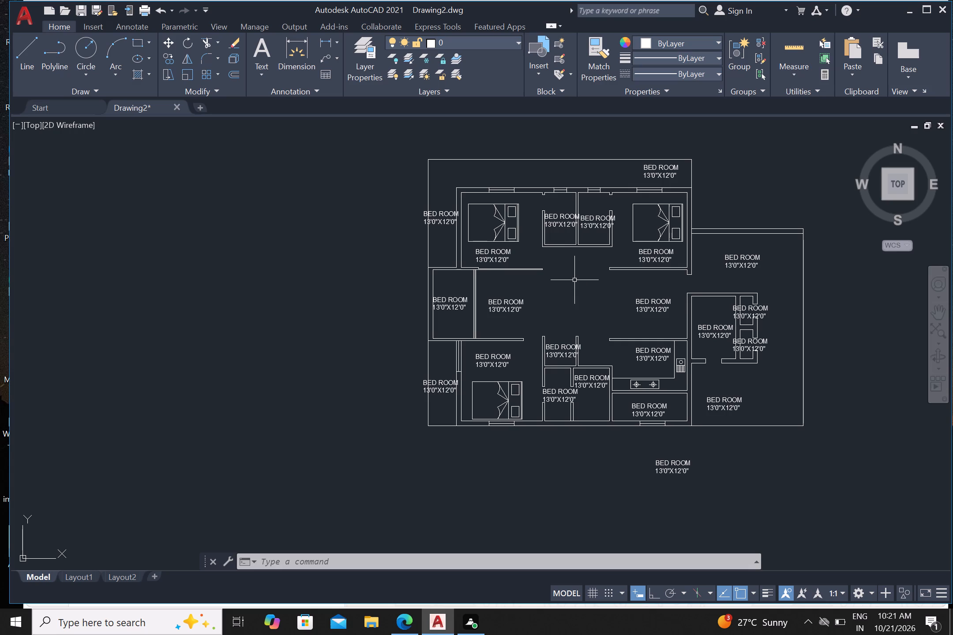
middle_click_drag(570, 280, 500, 294)
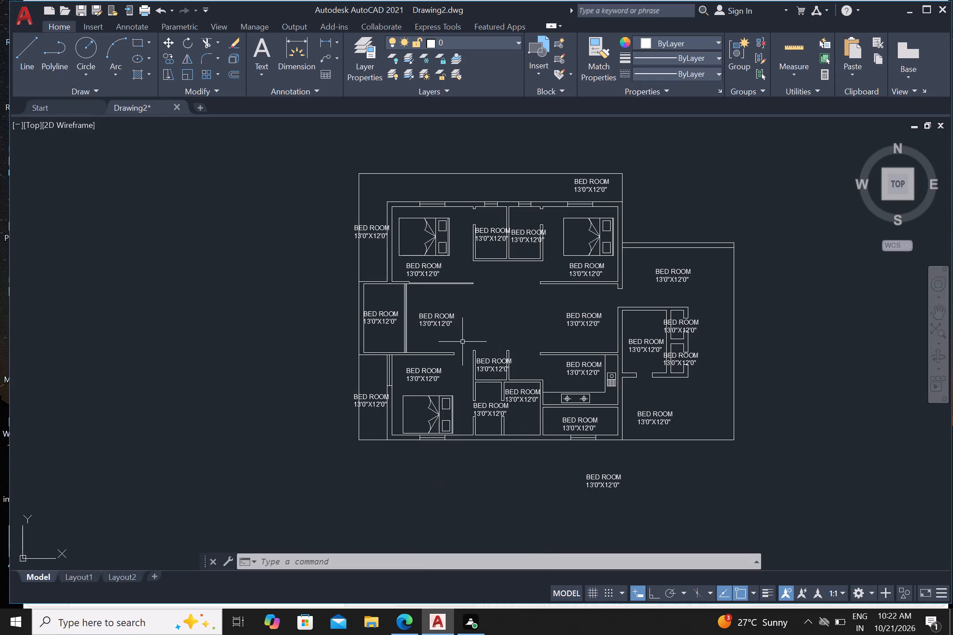
left_click(489, 238)
right_click(489, 238)
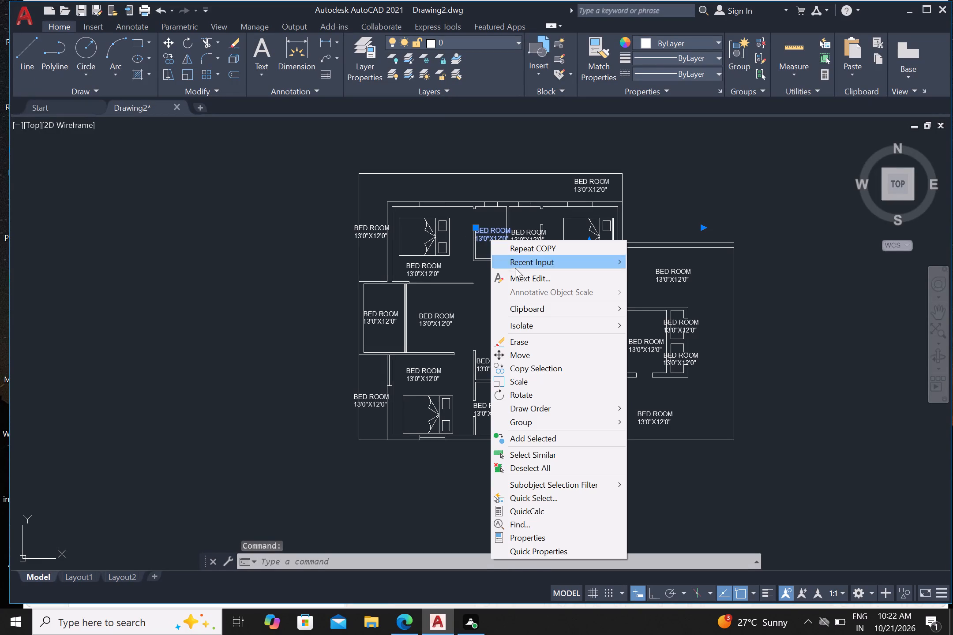
left_click(520, 279)
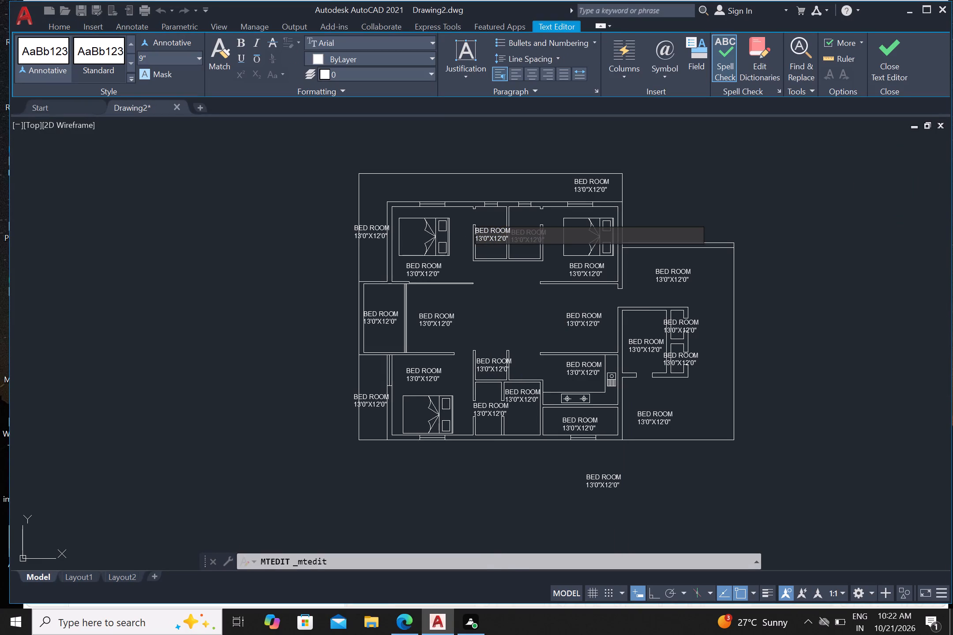
left_click(515, 231)
key("BackSpace")
key("BackSpace")
key("BackSpace")
key("BackSpace")
key("BackSpace")
key("BackSpace")
key("BackSpace")
key("BackSpace")
key("space")
type("TOILET")
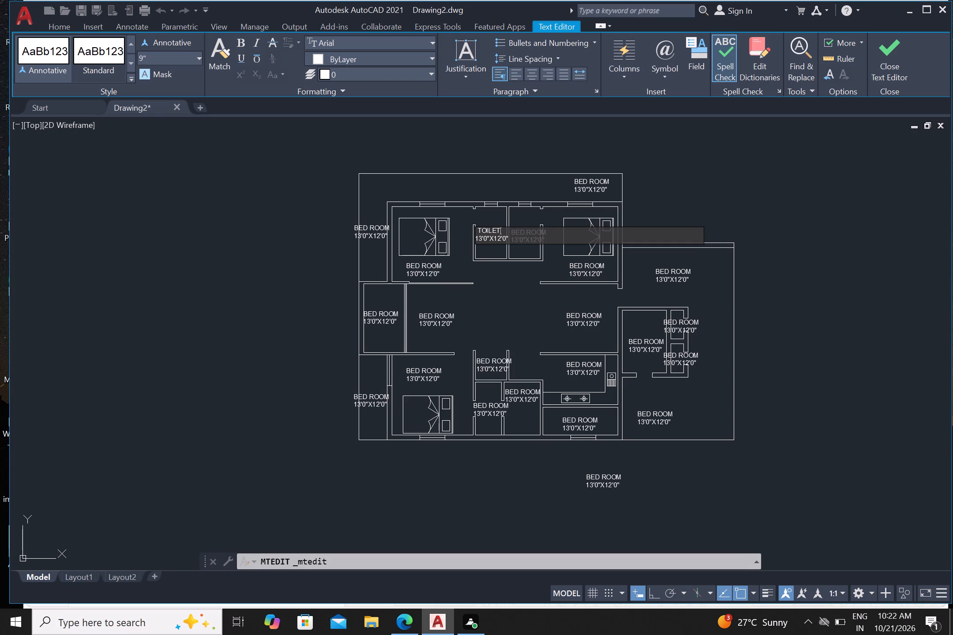
Set the size line of the TOILET label between the upper bedrooms to 5'0"X8'4".
left_click(509, 236)
key("BackSpace")
key("BackSpace")
key("BackSpace")
key("BackSpace")
key("BackSpace")
key("BackSpace")
key("BackSpace")
key("BackSpace")
key("BackSpace")
key("BackSpace")
key("BackSpace")
key("space")
type("5'0")
key("shift+quotedbl")
key("x")
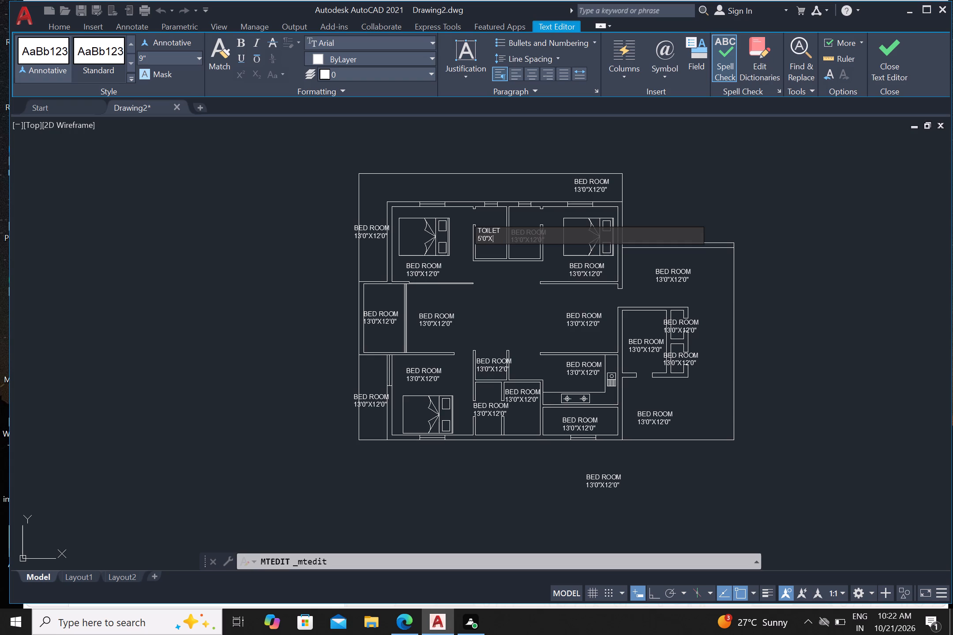
key("8")
key("apostrophe")
key("4")
key("shift+quotedbl")
left_click(499, 303)
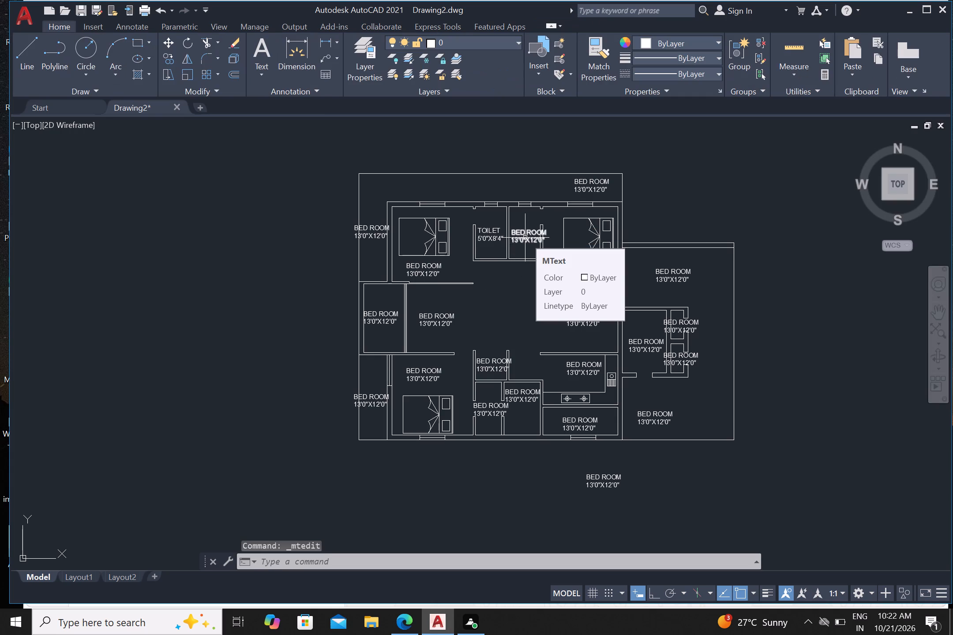
Replace the BED ROOM label in the small room east of the toilet with a copy of the TOILET label.
left_click(525, 238)
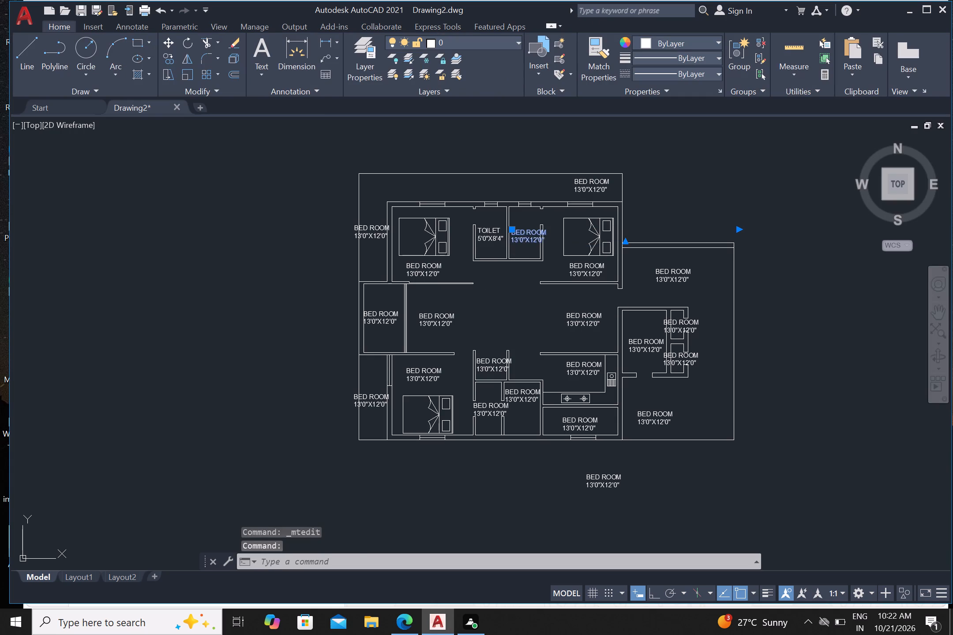
key("Delete")
left_click(487, 237)
type("CO")
key("Return")
left_click(488, 237)
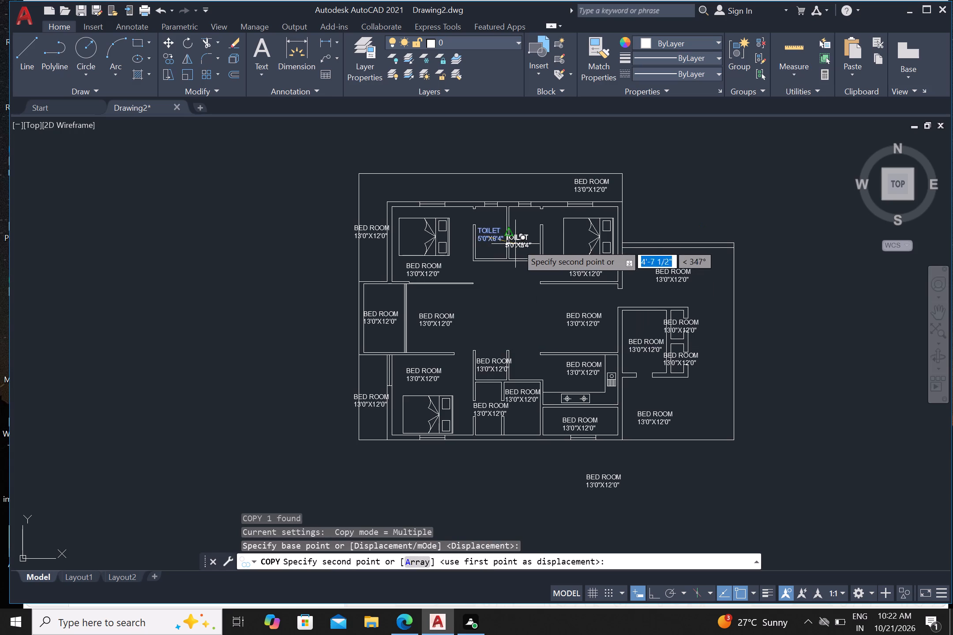
left_click(522, 237)
key("Escape")
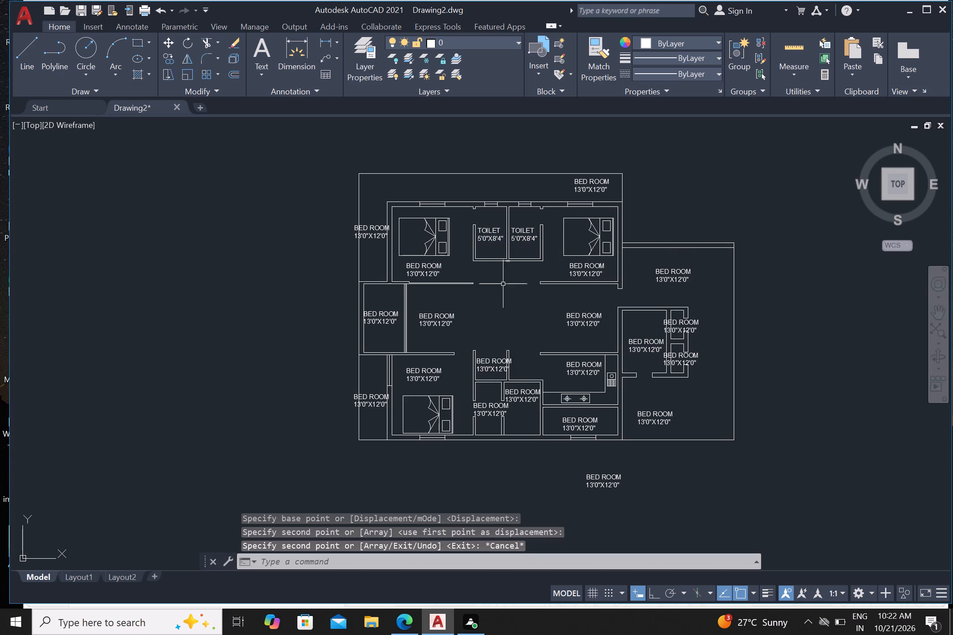
Change the size in the upper-right bedroom's label to 12'0"X12'0".
left_click(585, 272)
right_click(585, 272)
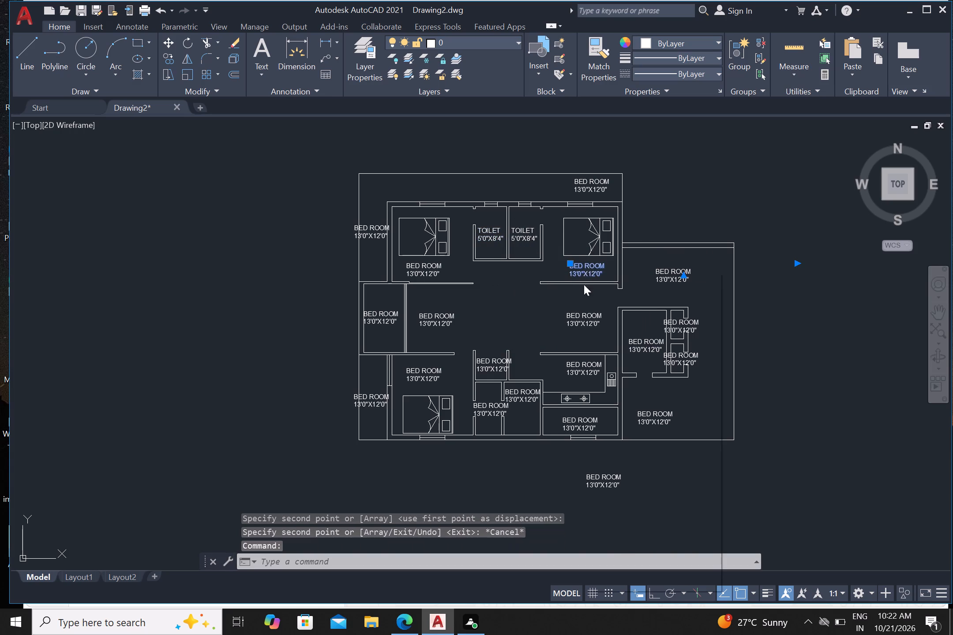
left_click_drag(608, 314, 607, 308)
left_click(603, 277)
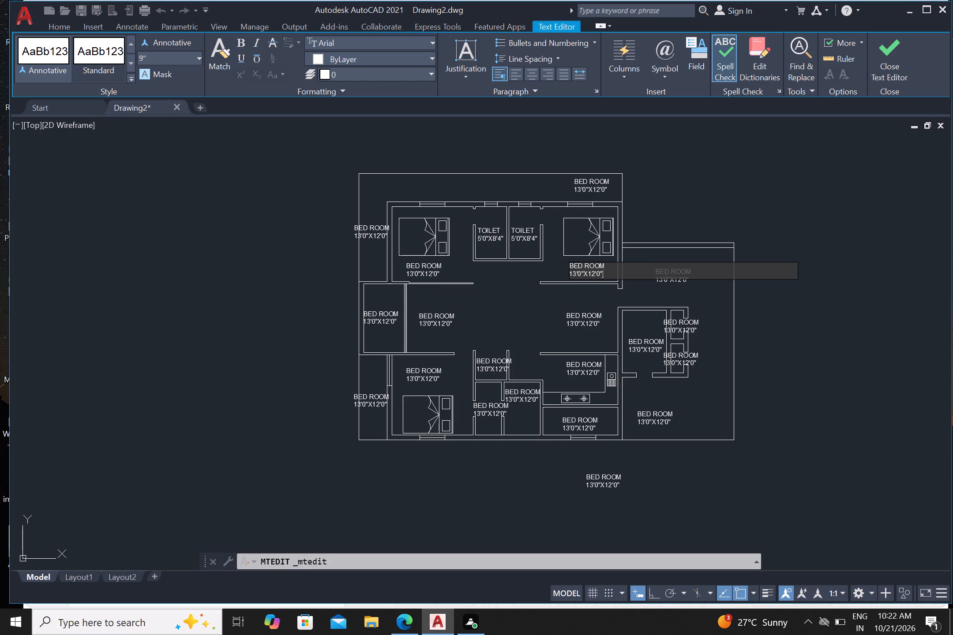
left_click(577, 273)
key("BackSpace")
key("2")
left_click(547, 314)
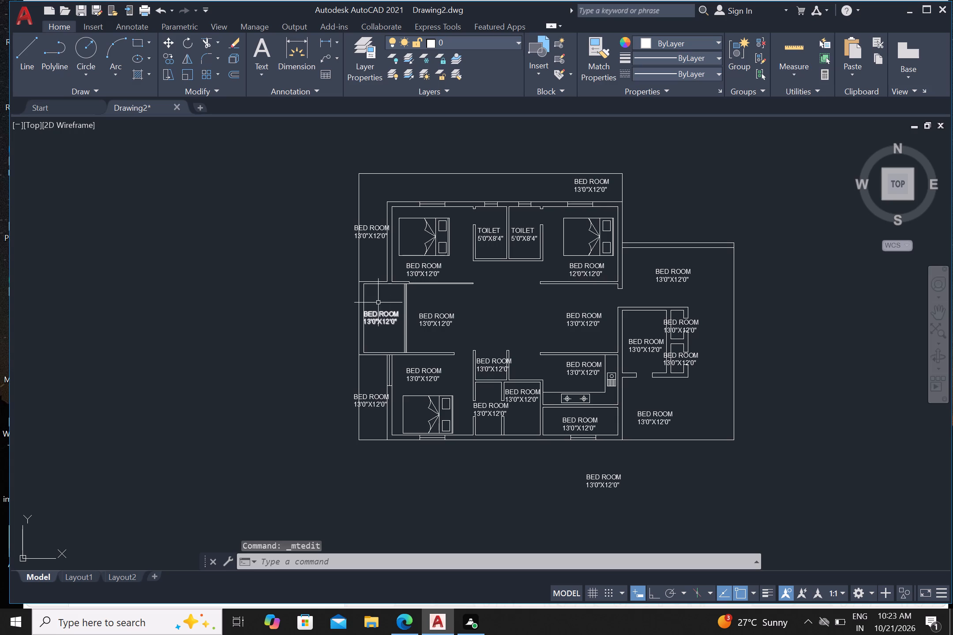
Change the room name to LIVING in the label at the west end of the central hall.
left_click(431, 317)
right_click(431, 317)
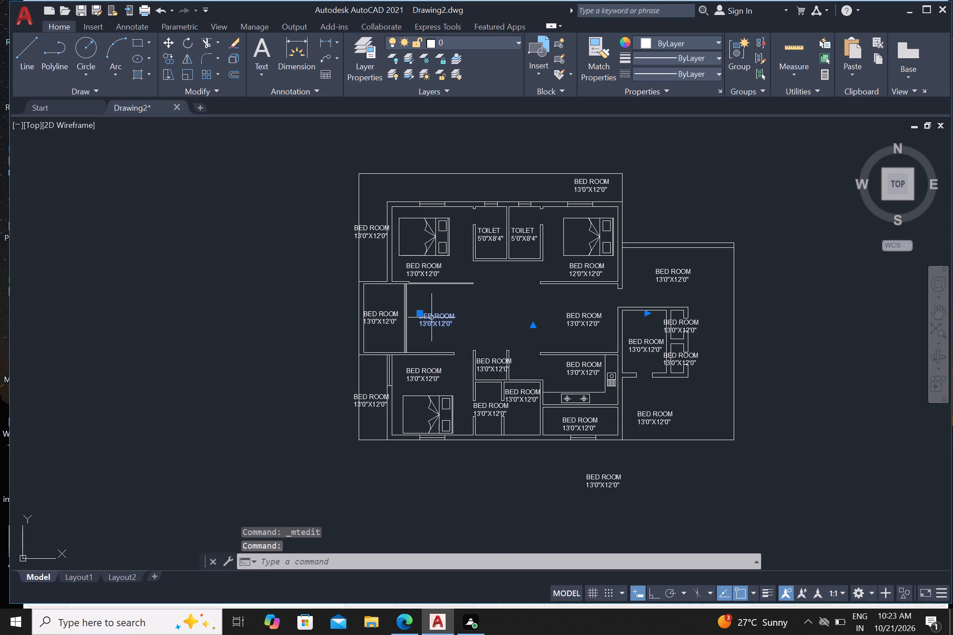
left_click(458, 324)
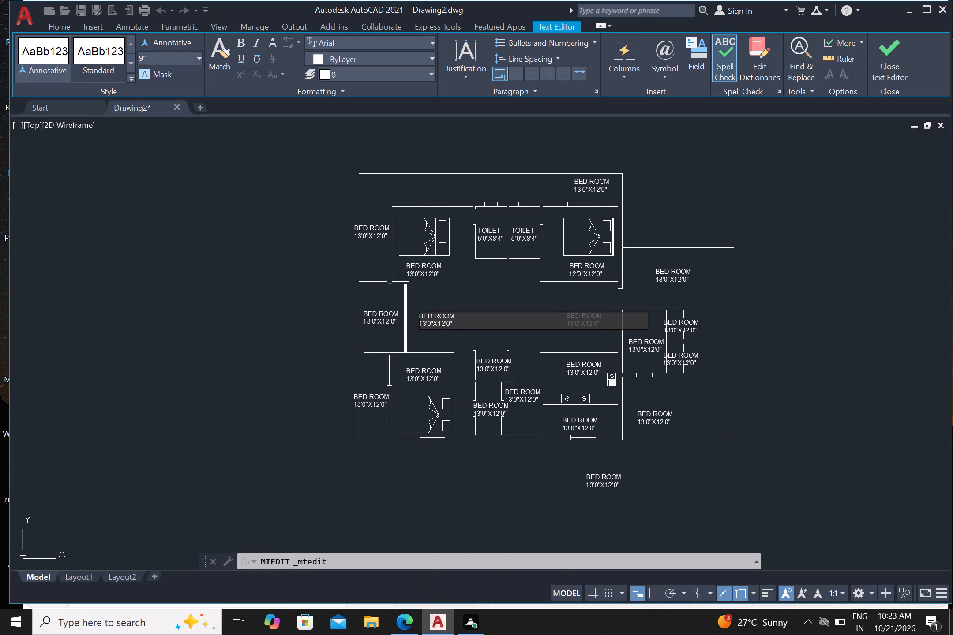
left_click(454, 323)
left_click(455, 315)
key("BackSpace")
key("BackSpace")
key("BackSpace")
key("BackSpace")
key("BackSpace")
key("BackSpace")
key("BackSpace")
key("BackSpace")
key("BackSpace")
key("BackSpace")
key("BackSpace")
type("LIVING")
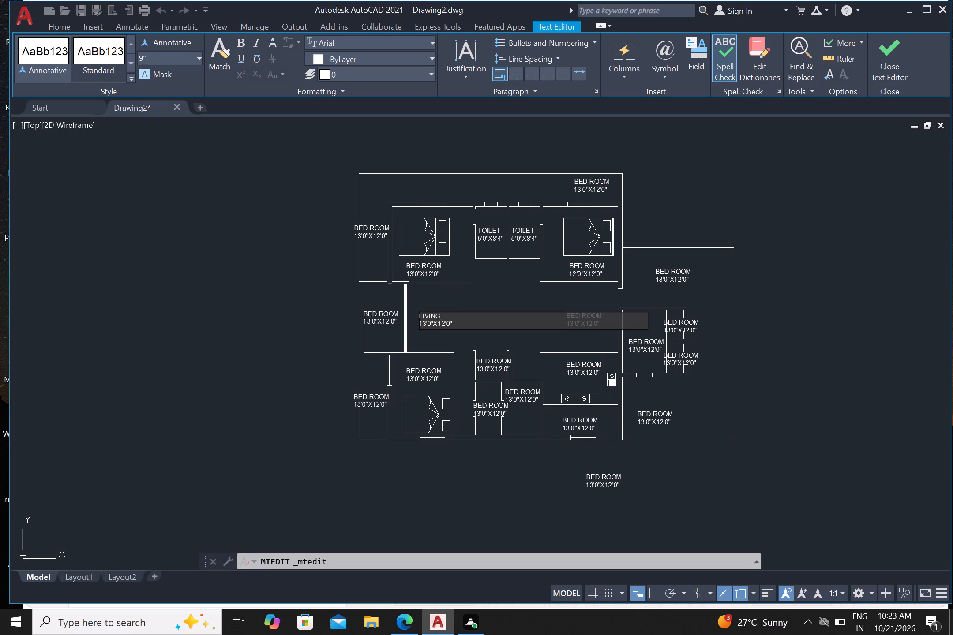
Set the size line of the LIVING label to 11'4"X11'0".
left_click(454, 325)
key("BackSpace")
key("BackSpace")
key("BackSpace")
key("BackSpace")
key("BackSpace")
key("BackSpace")
key("BackSpace")
key("BackSpace")
key("BackSpace")
key("BackSpace")
key("BackSpace")
type("11'4")
key("shift+quotedbl")
key("x")
type("11")
key("apostrophe")
type("0\"")
left_click(436, 343)
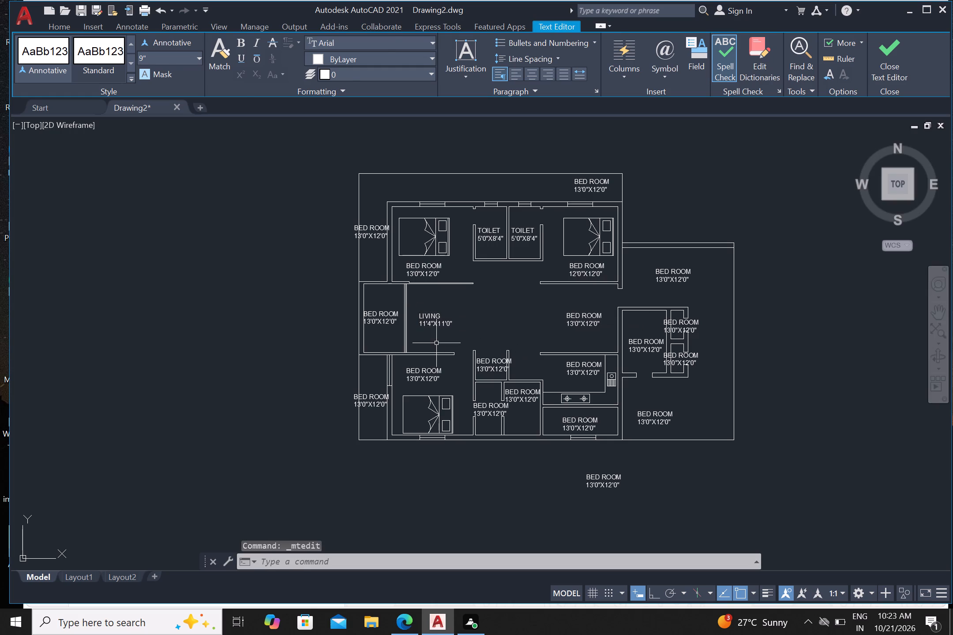
Change the room name to DRAWING in the label at the east end of the central hall.
left_click(589, 319)
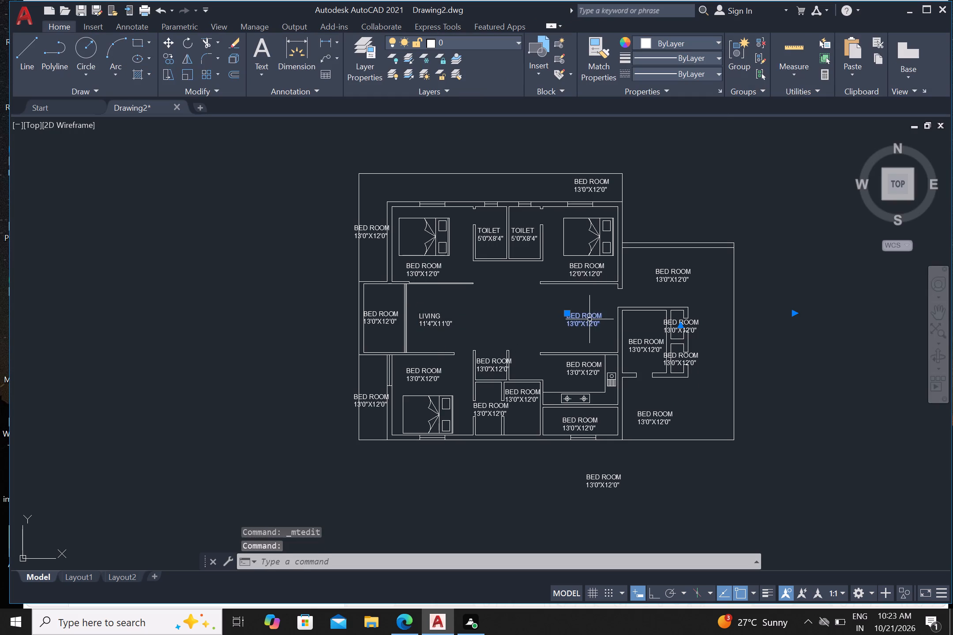
right_click(589, 319)
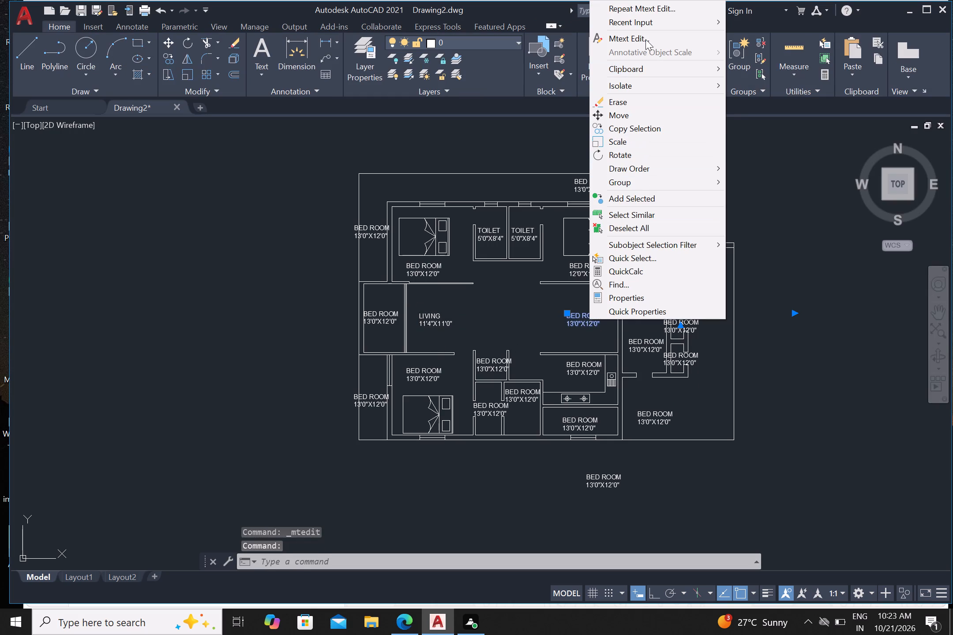
left_click(645, 39)
left_click(605, 321)
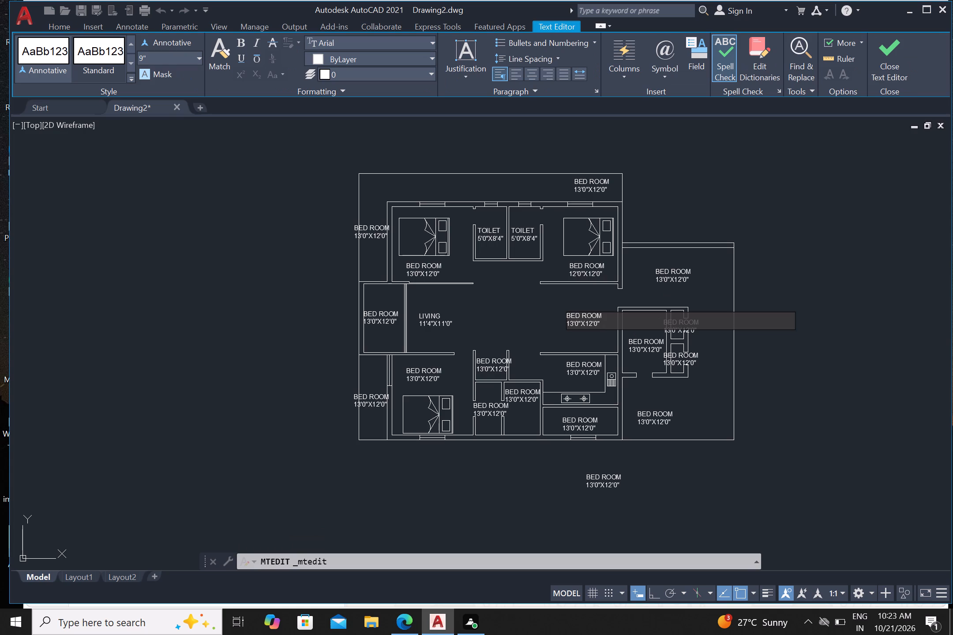
left_click(611, 313)
key("BackSpace")
key("BackSpace")
key("BackSpace")
key("BackSpace")
key("BackSpace")
key("BackSpace")
key("BackSpace")
key("BackSpace")
key("BackSpace")
key("BackSpace")
type("DRAWING")
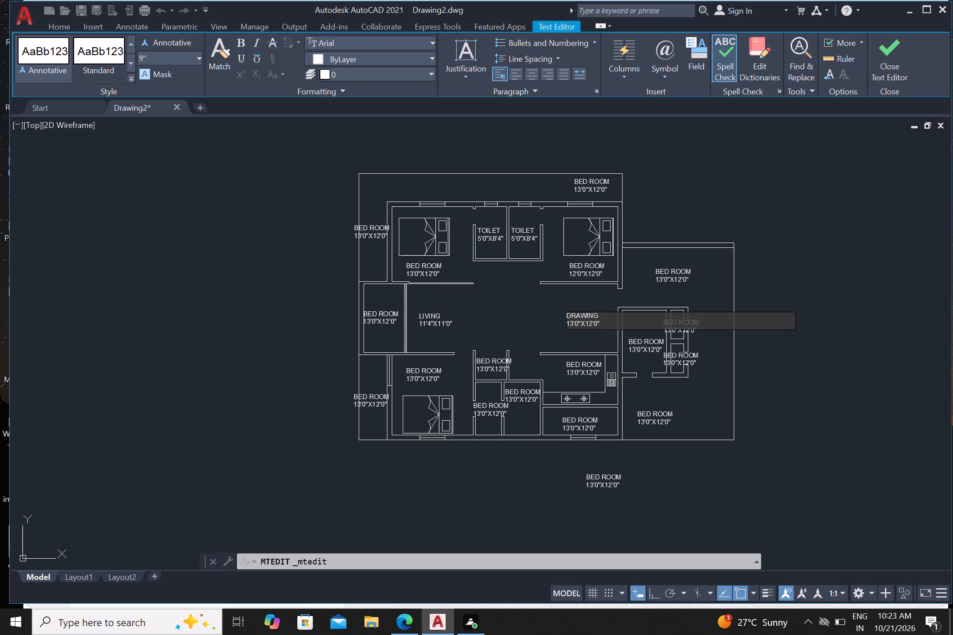
Set the size line of the DRAWING label to 12'6"X11'0".
left_click(604, 330)
key("BackSpace")
key("BackSpace")
key("BackSpace")
key("BackSpace")
key("BackSpace")
key("BackSpace")
key("BackSpace")
key("BackSpace")
key("BackSpace")
key("BackSpace")
key("BackSpace")
type("12'6")
key("shift+quotedbl")
key("x")
type("11")
type("'0")
key("shift+quotedbl")
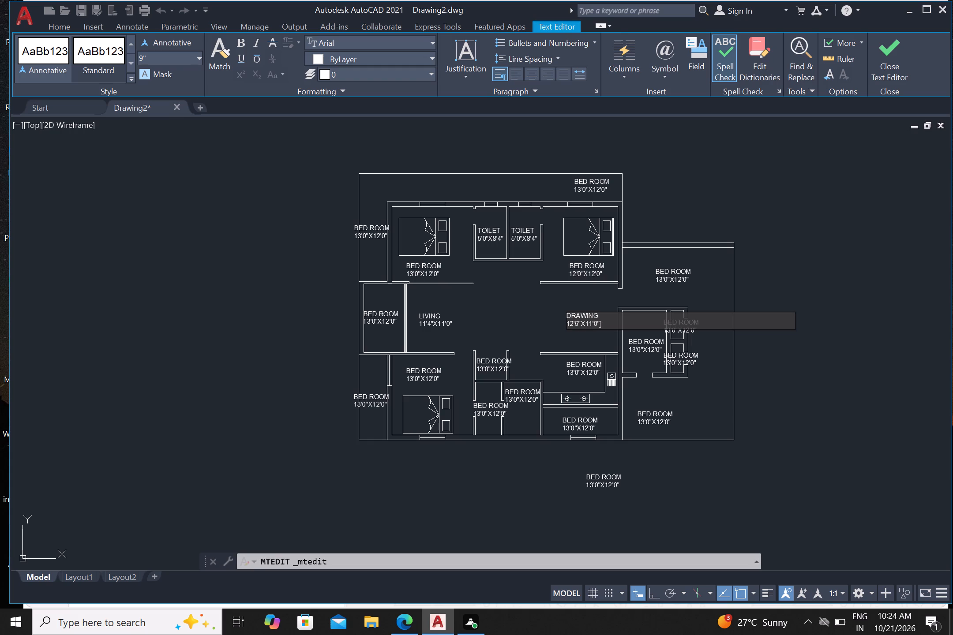
left_click(688, 406)
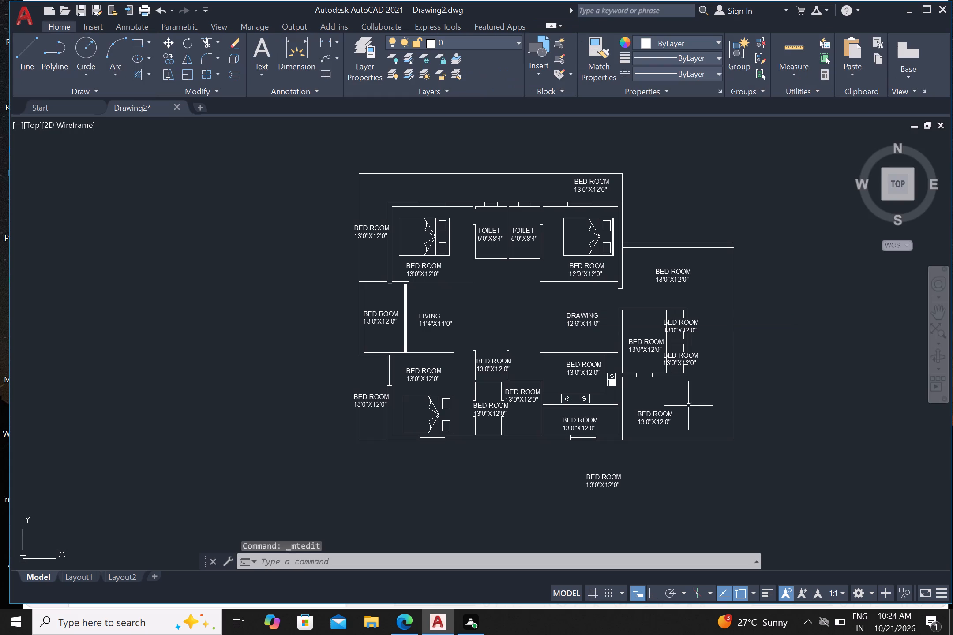
Change the size in the label of the southwest bedroom, above its bed, to 14'0"X12'10".
left_click(428, 377)
right_click(427, 377)
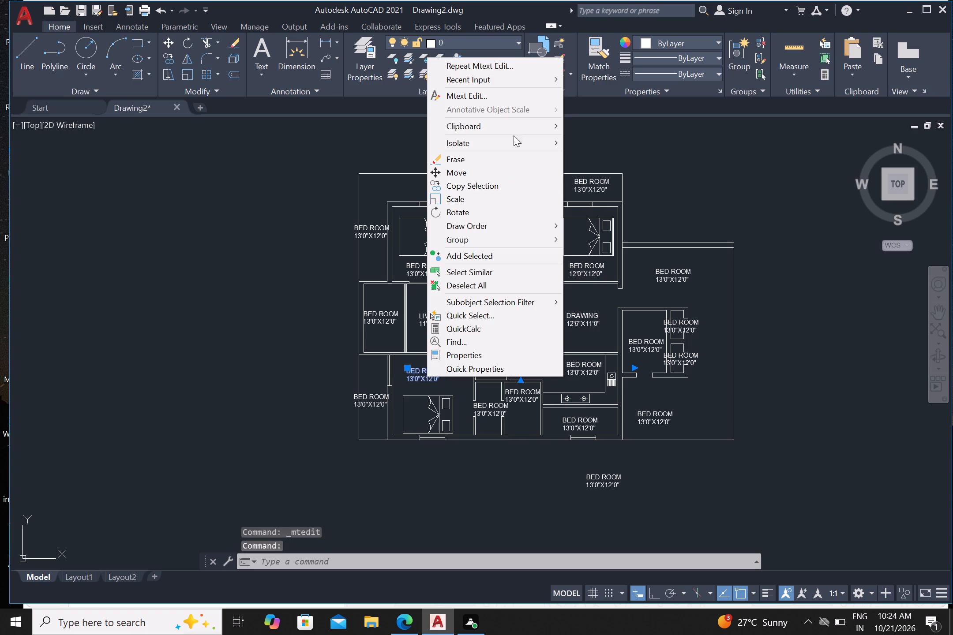
left_click(499, 94)
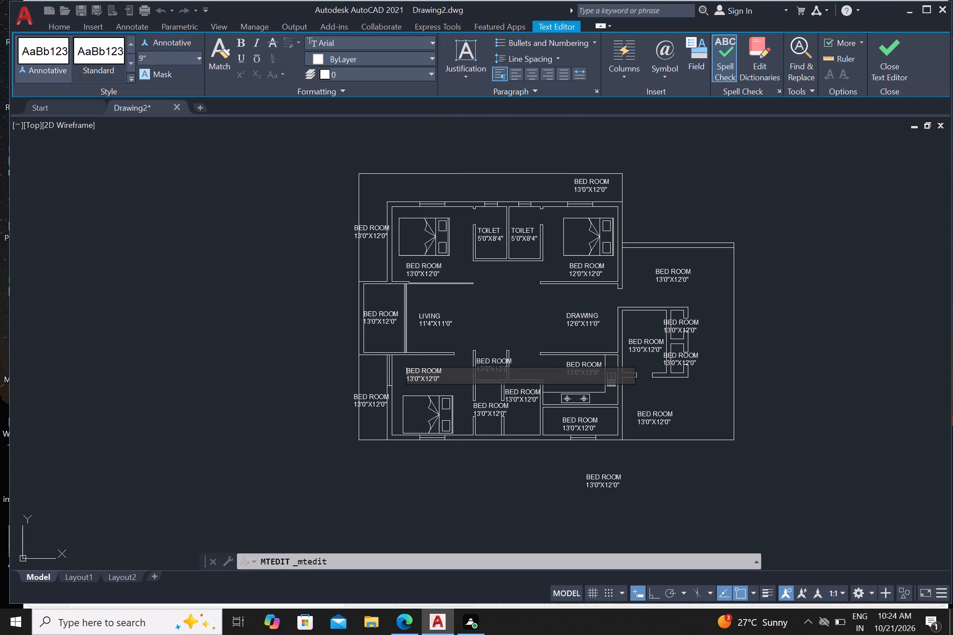
left_click(412, 380)
key("BackSpace")
left_click(409, 381)
key("BackSpace")
type("14")
key("apostrophe")
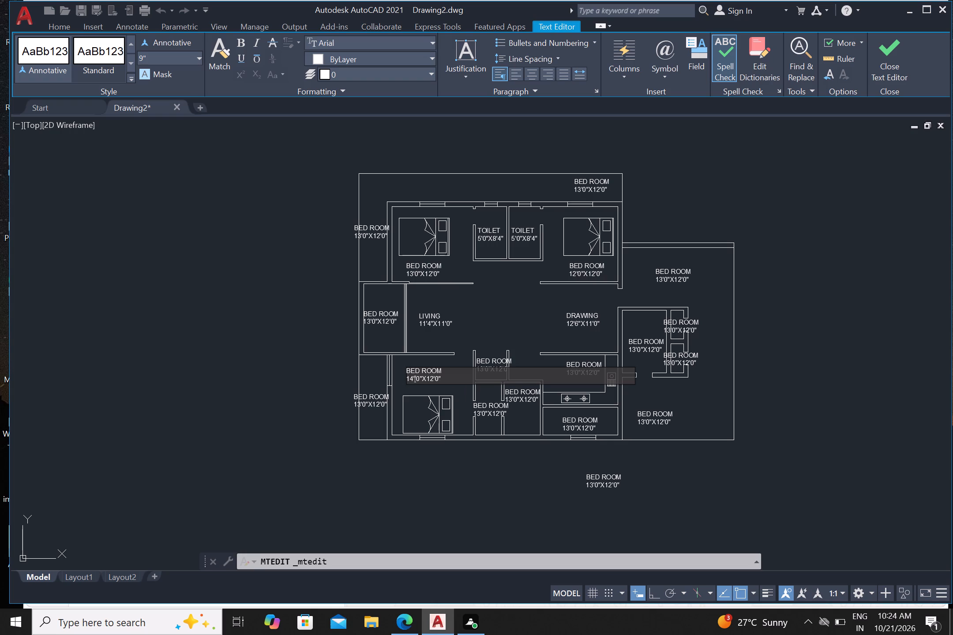
left_click(435, 379)
key("1")
left_click(513, 519)
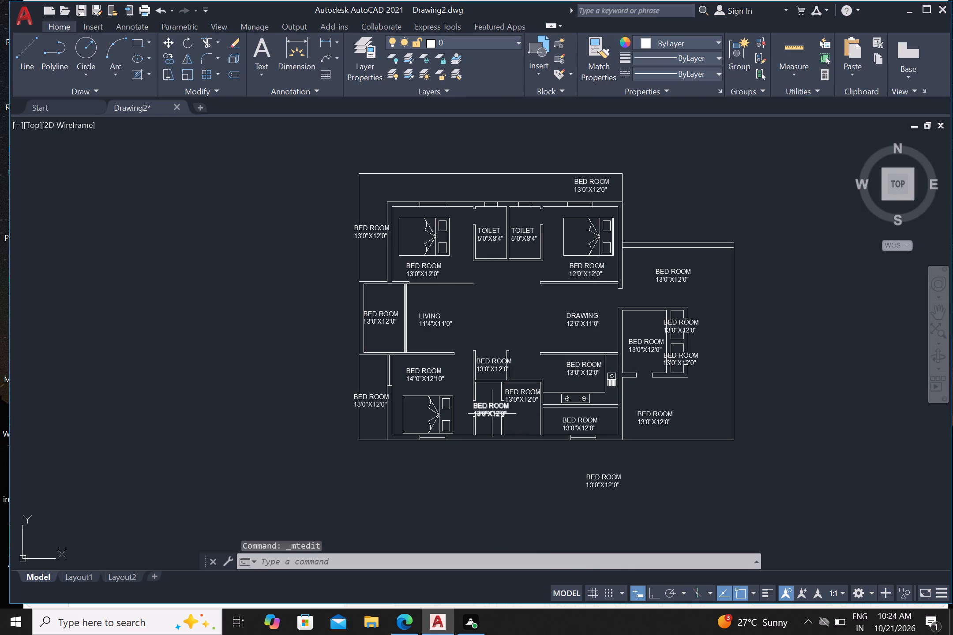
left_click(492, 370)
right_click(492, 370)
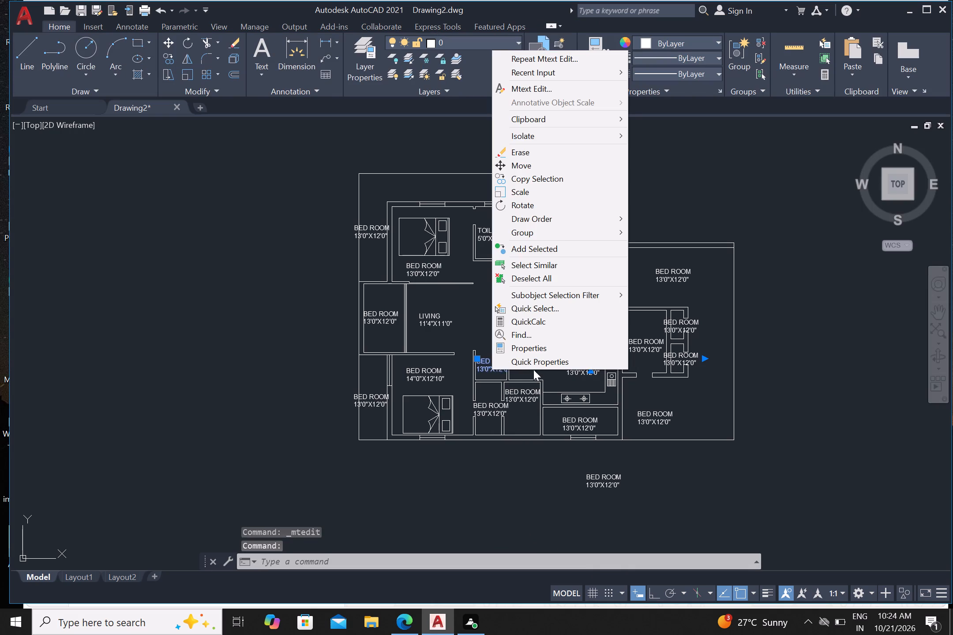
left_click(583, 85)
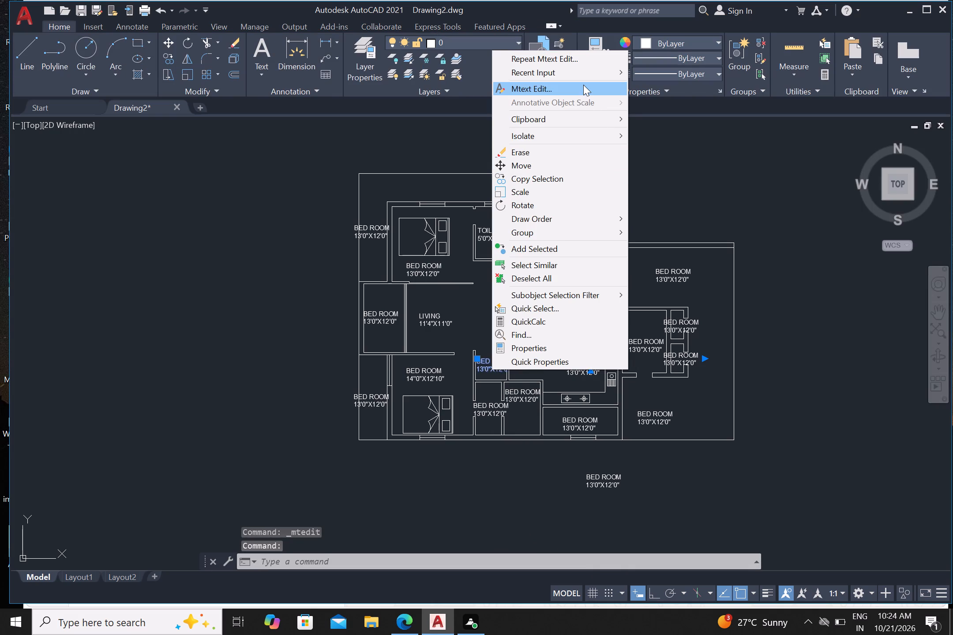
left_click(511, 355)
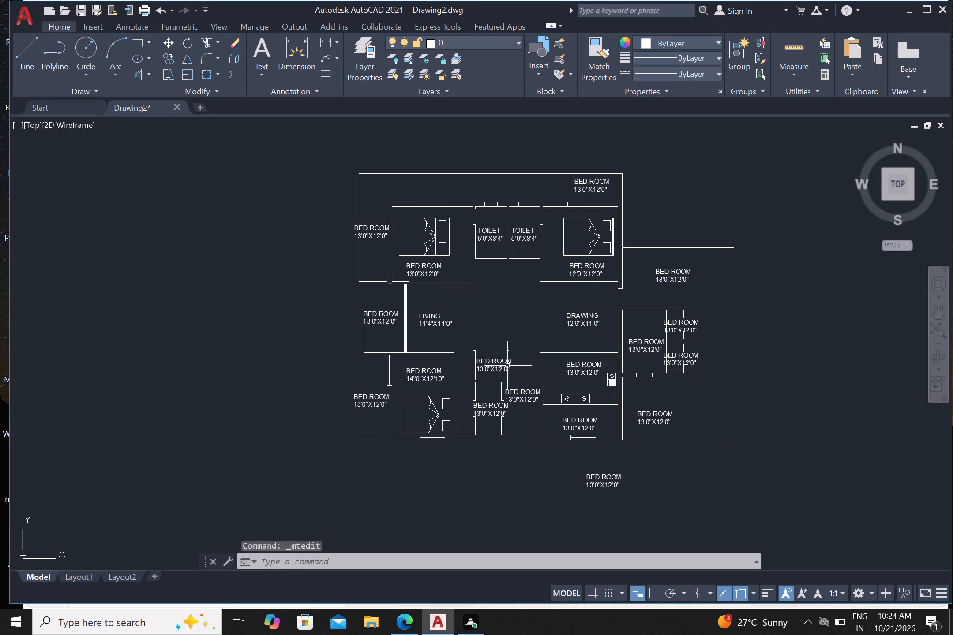
Change the room name to POOJA in the label of the small room just south of the central hall.
left_click(491, 362)
right_click(491, 359)
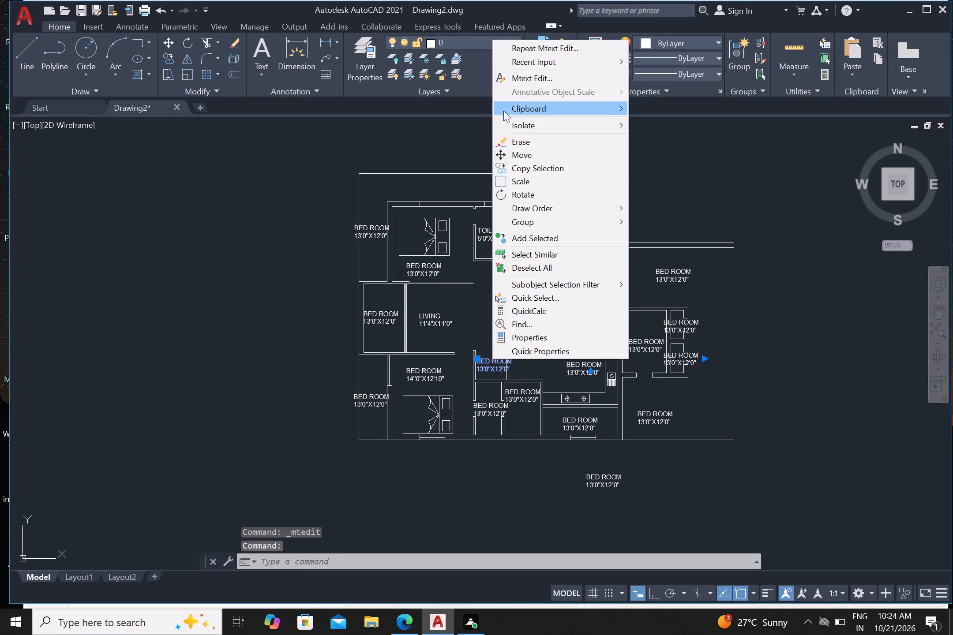
left_click(520, 77)
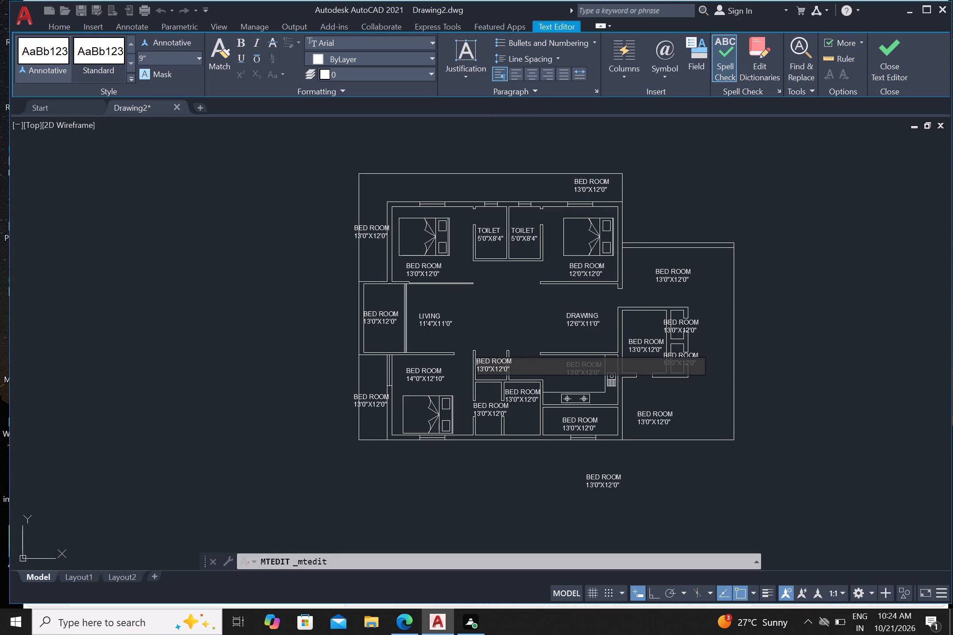
left_click(511, 363)
key("BackSpace")
key("BackSpace")
key("BackSpace")
key("BackSpace")
key("BackSpace")
key("BackSpace")
key("BackSpace")
key("BackSpace")
type("POO")
type("JA")
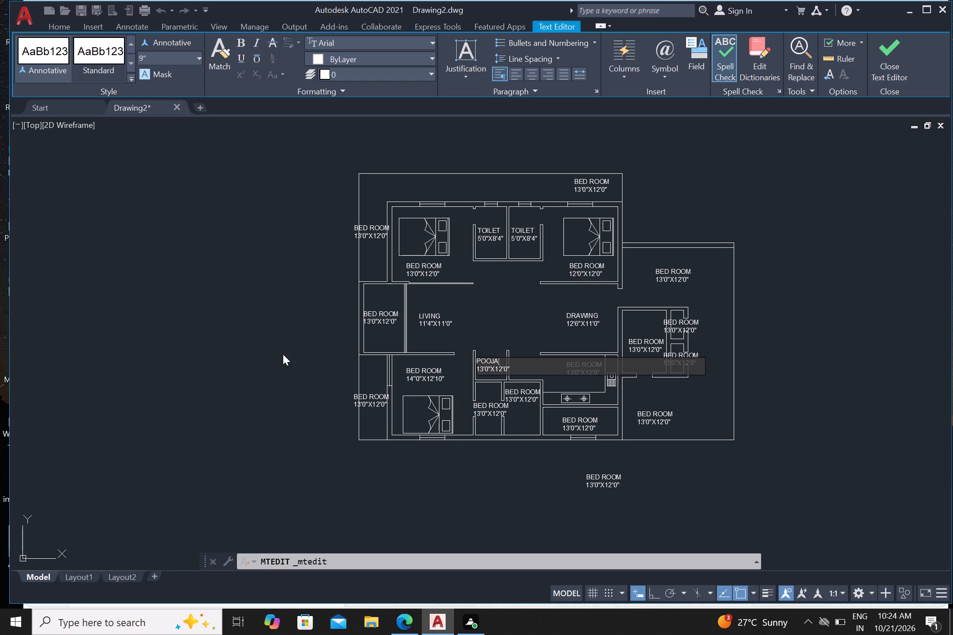
Set the size line of the POOJA label to 5'0"X4'4".
left_click(508, 371)
key("BackSpace")
key("BackSpace")
key("BackSpace")
key("BackSpace")
key("BackSpace")
key("BackSpace")
key("BackSpace")
key("BackSpace")
key("BackSpace")
key("BackSpace")
key("BackSpace")
key("space")
type("5'0")
key("shift+quotedbl")
key("x")
key("4")
type("'4")
key("shift+quotedbl")
left_click_drag(489, 464, 493, 466)
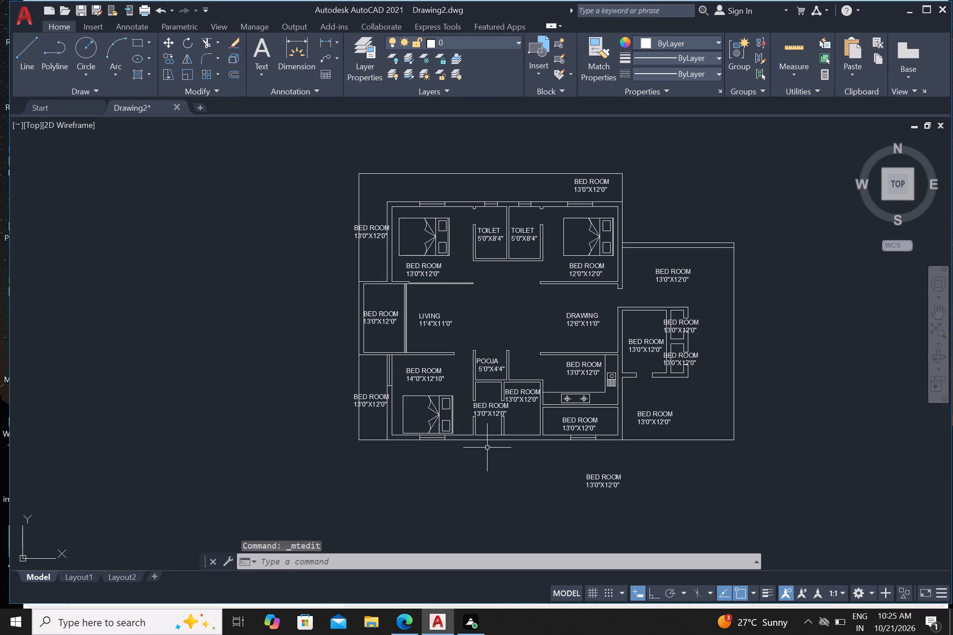
Change the room name to DRESS, indented with spaces, in the label of the small room directly south of the POOJA room.
left_click(486, 409)
right_click(487, 410)
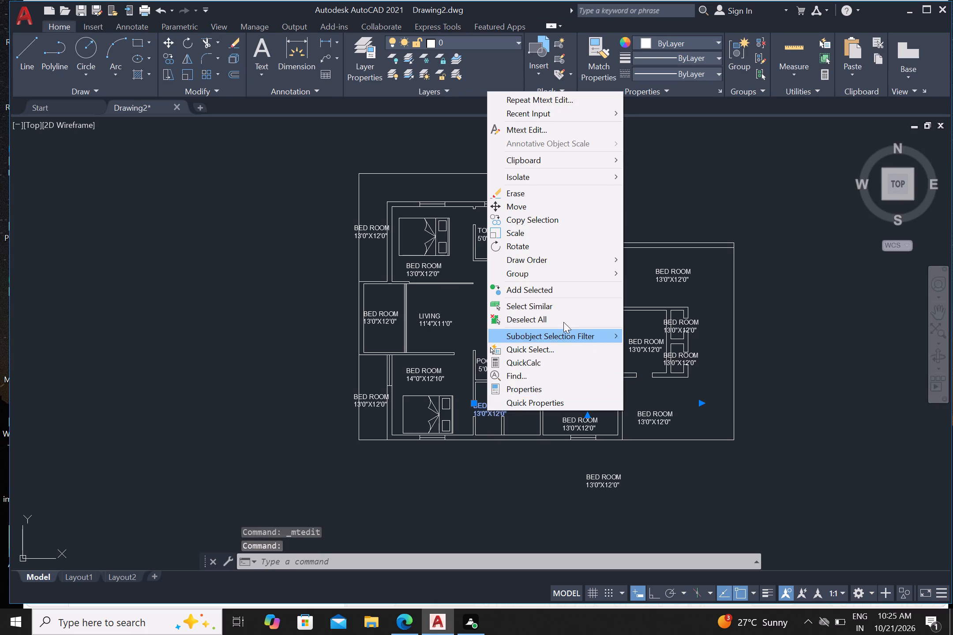
left_click(535, 127)
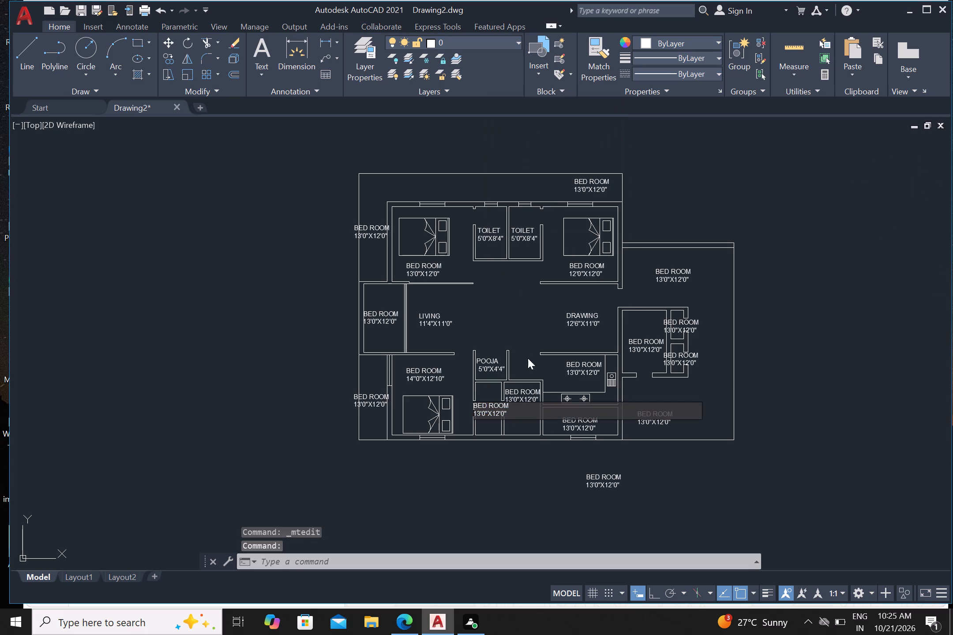
left_click(509, 408)
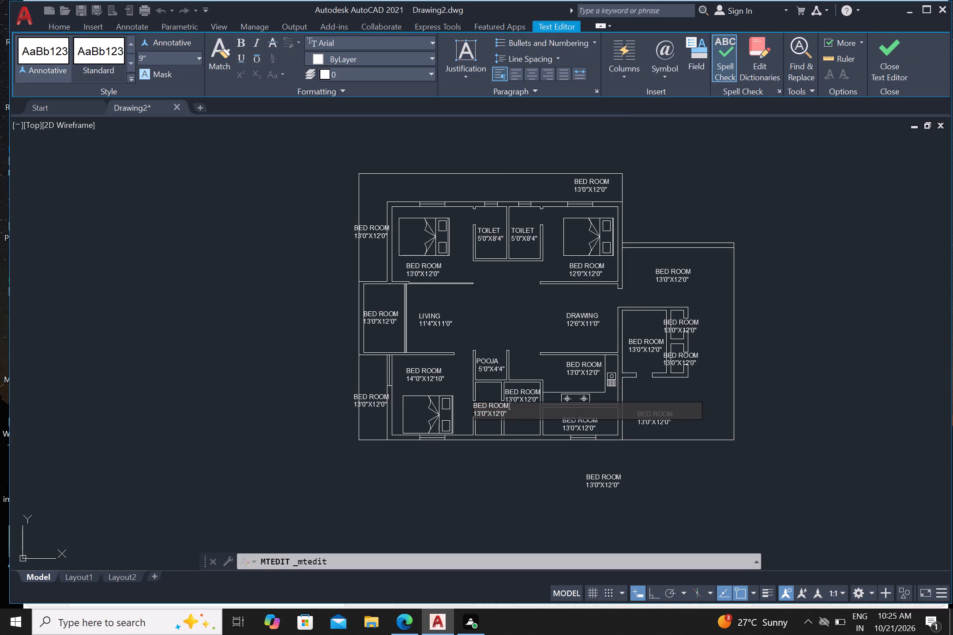
key("BackSpace")
key("BackSpace")
key("BackSpace")
key("BackSpace")
key("BackSpace")
key("BackSpace")
key("BackSpace")
key("BackSpace")
key("BackSpace")
key("space")
key("space")
type("DRESS")
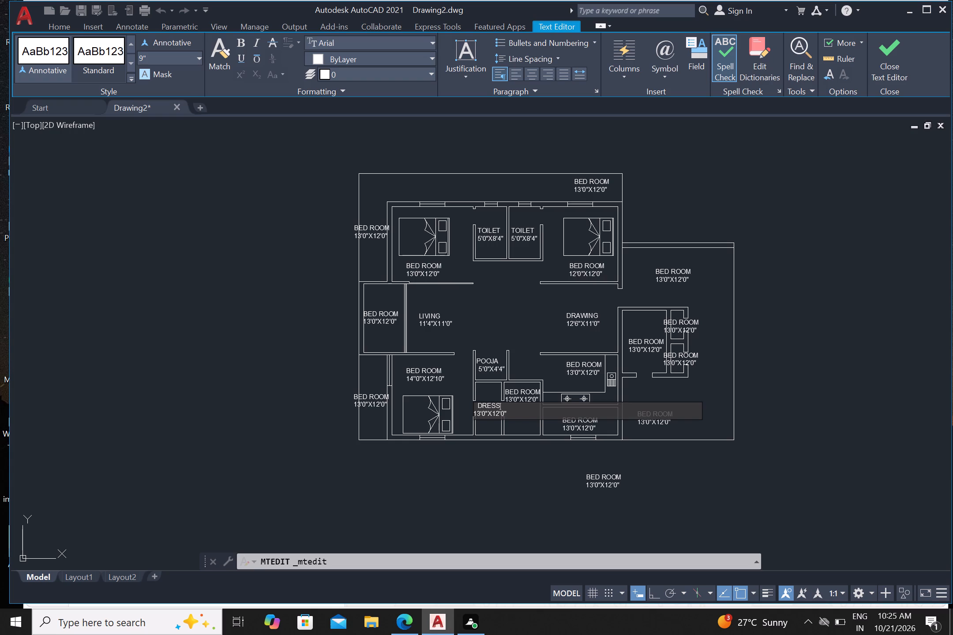
Set the size line of the DRESS label to 4'2"X8'6" and dismiss the backup notification.
left_click(507, 414)
key("BackSpace")
key("BackSpace")
key("BackSpace")
key("BackSpace")
key("BackSpace")
key("BackSpace")
key("BackSpace")
key("BackSpace")
key("BackSpace")
key("BackSpace")
key("BackSpace")
key("space")
key("space")
type("4'")
key("2")
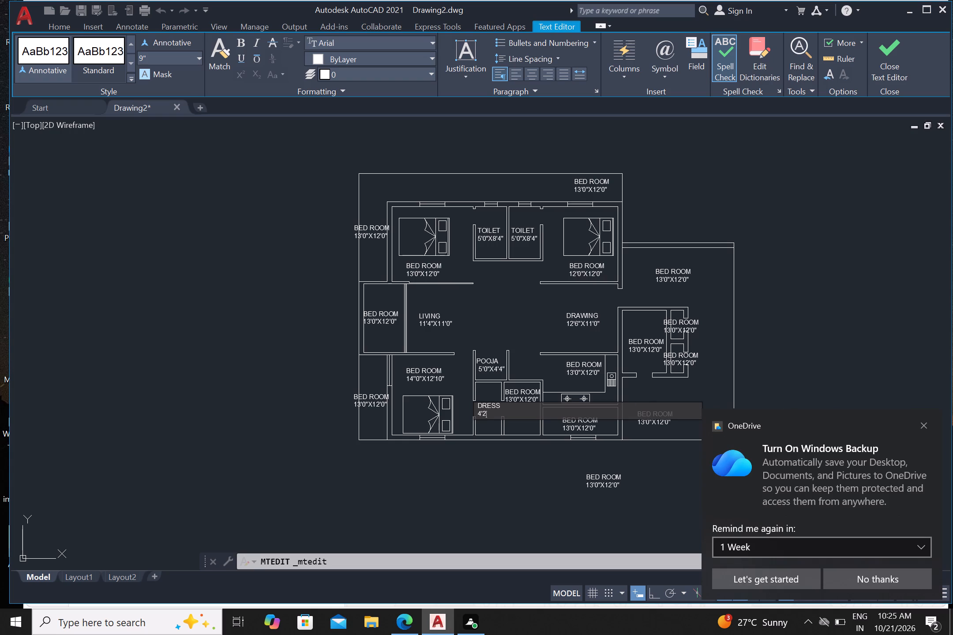
left_click(925, 422)
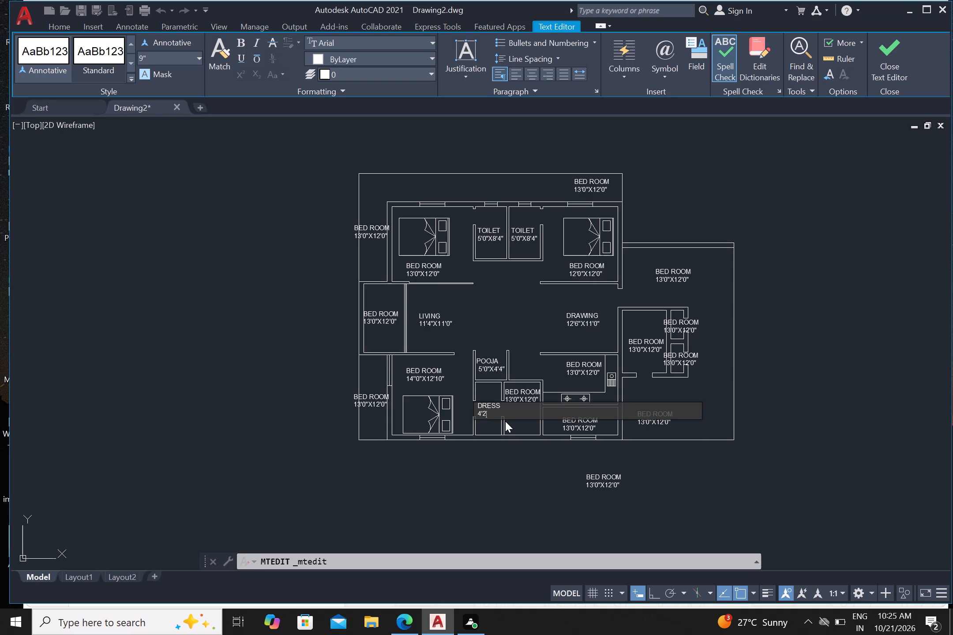
key("shift+quotedbl")
key("x")
type("8'")
key("6")
key("shift+quotedbl")
left_click(465, 458)
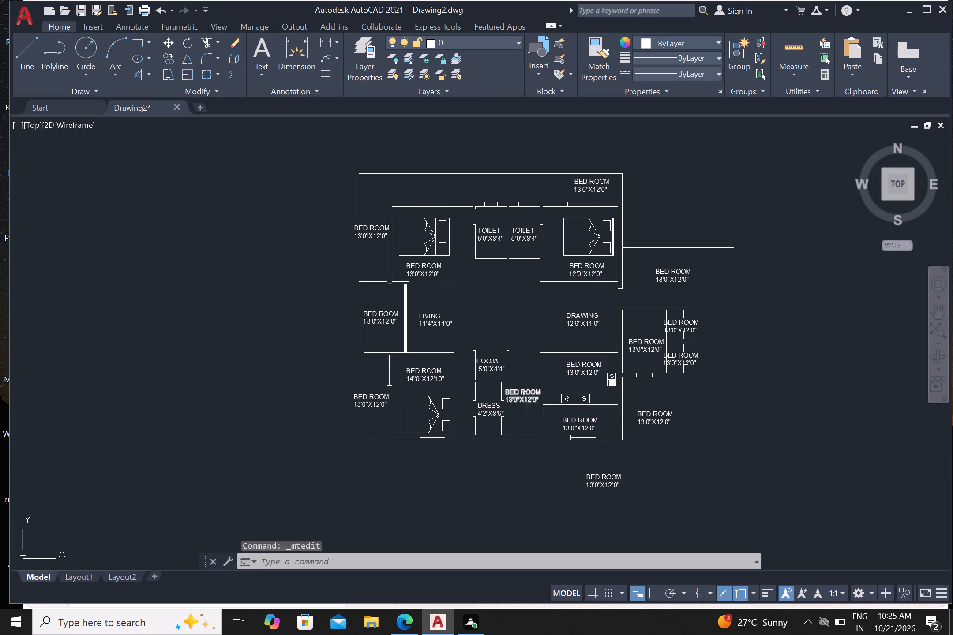
Change the room name to TOILET in the label of the small room directly east of the DRESS room.
left_click(524, 393)
right_click(524, 393)
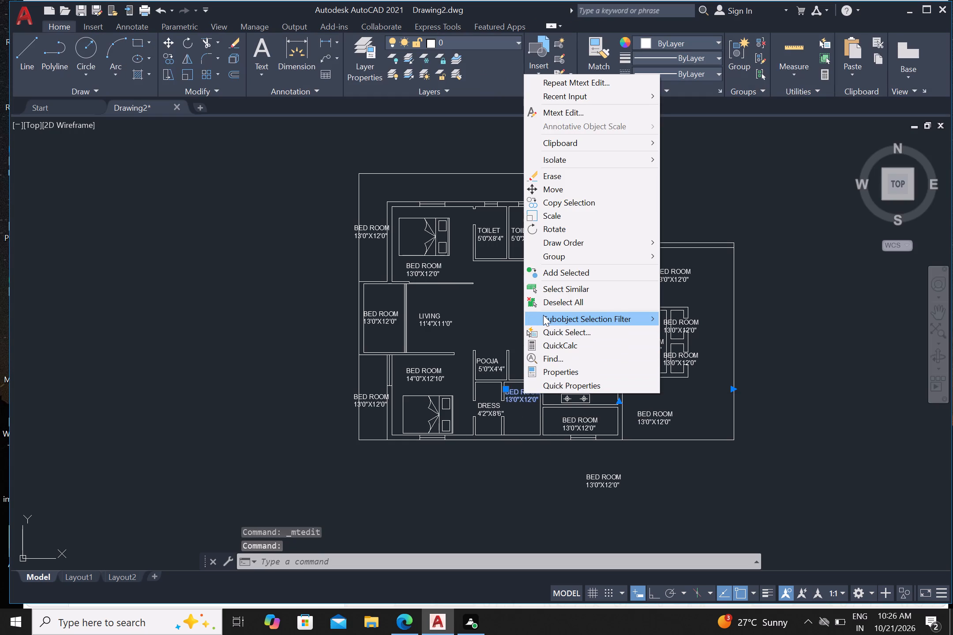
left_click(551, 115)
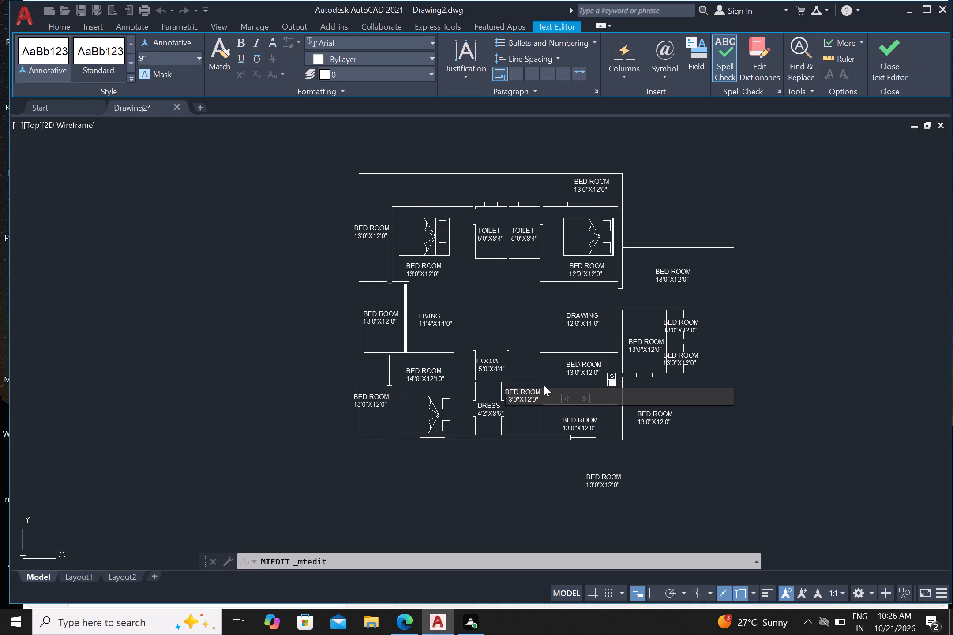
left_click(541, 393)
key("BackSpace")
key("BackSpace")
key("BackSpace")
key("BackSpace")
key("BackSpace")
key("BackSpace")
key("BackSpace")
key("BackSpace")
type("TOILET")
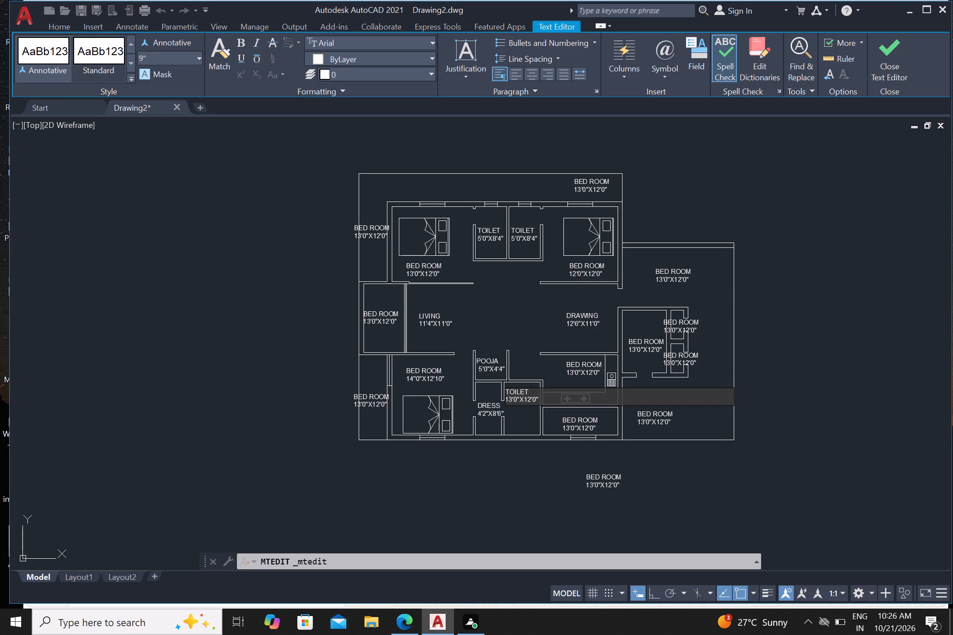
Set the size line of the TOILET label beside the DRESS room to 5'0"X8'6", indented with a space.
left_click(539, 399)
key("BackSpace")
key("BackSpace")
key("BackSpace")
key("BackSpace")
key("BackSpace")
key("BackSpace")
key("BackSpace")
key("BackSpace")
key("BackSpace")
key("BackSpace")
key("BackSpace")
key("space")
type("5'0")
key("shift+quotedbl")
key("x")
type("8'")
key("6")
key("shift+quotedbl")
left_click(524, 485)
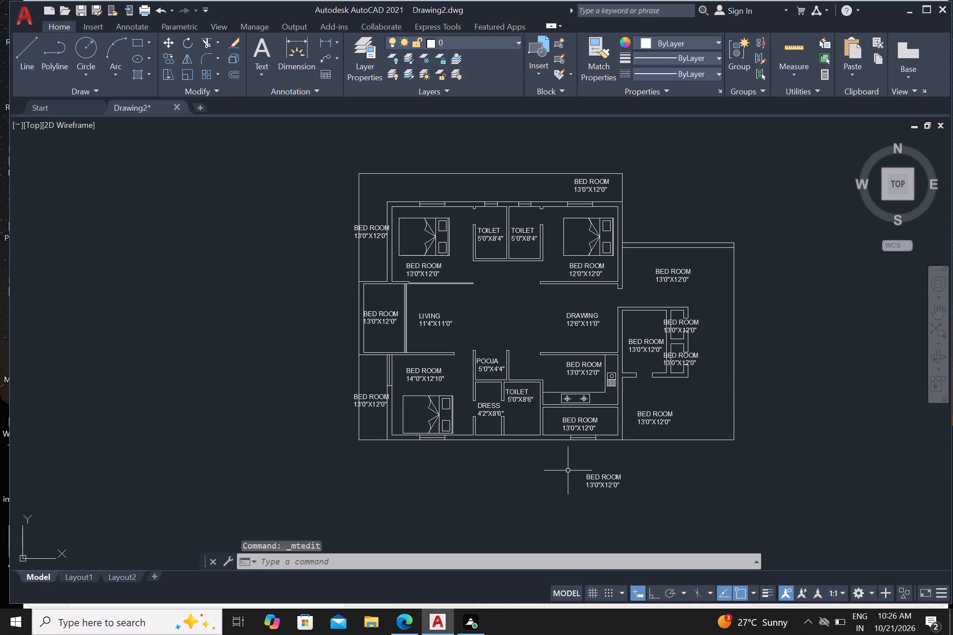
Replace the whole label of the room south of the stove counter with the single name UTILITY, without a size line.
left_click(580, 421)
right_click(580, 421)
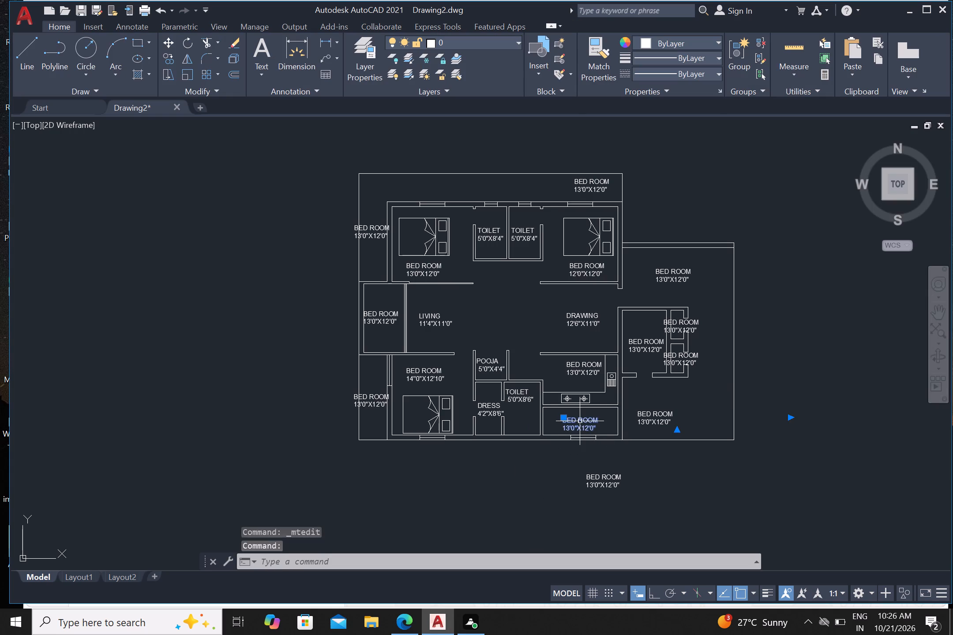
left_click(654, 141)
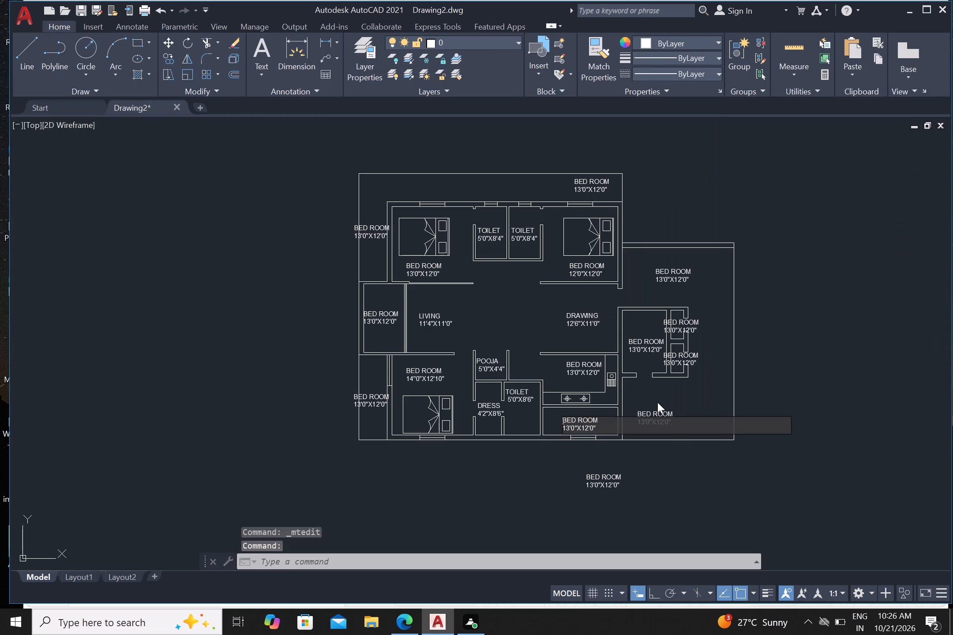
left_click(597, 431)
key("BackSpace")
key("BackSpace")
key("BackSpace")
key("BackSpace")
key("BackSpace")
key("BackSpace")
key("BackSpace")
key("BackSpace")
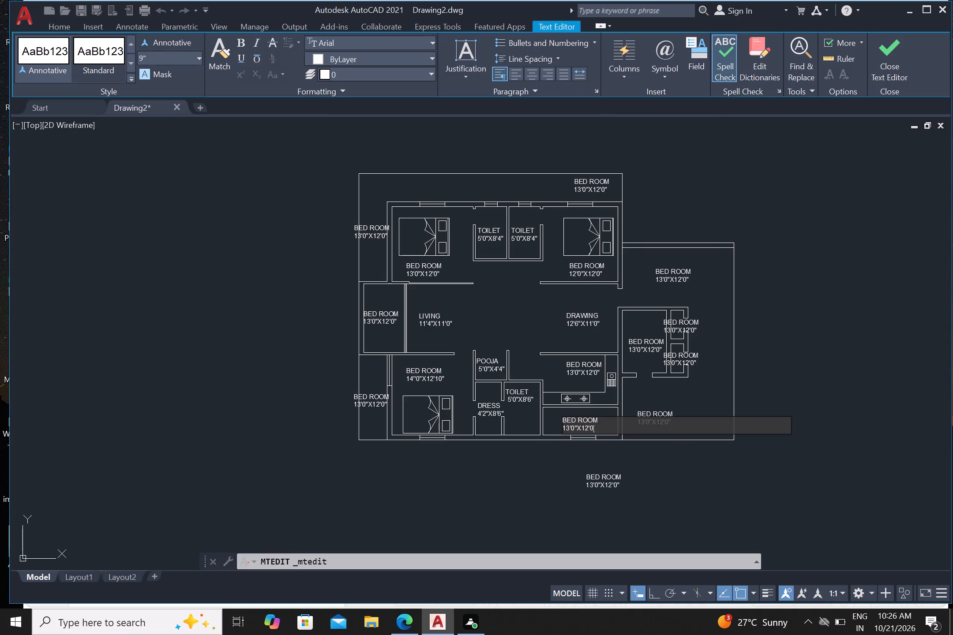
key("BackSpace")
key("BackSpace")
key("BackSpace")
key("BackSpace")
key("BackSpace")
key("BackSpace")
key("BackSpace")
key("BackSpace")
key("BackSpace")
key("BackSpace")
key("BackSpace")
key("BackSpace")
key("BackSpace")
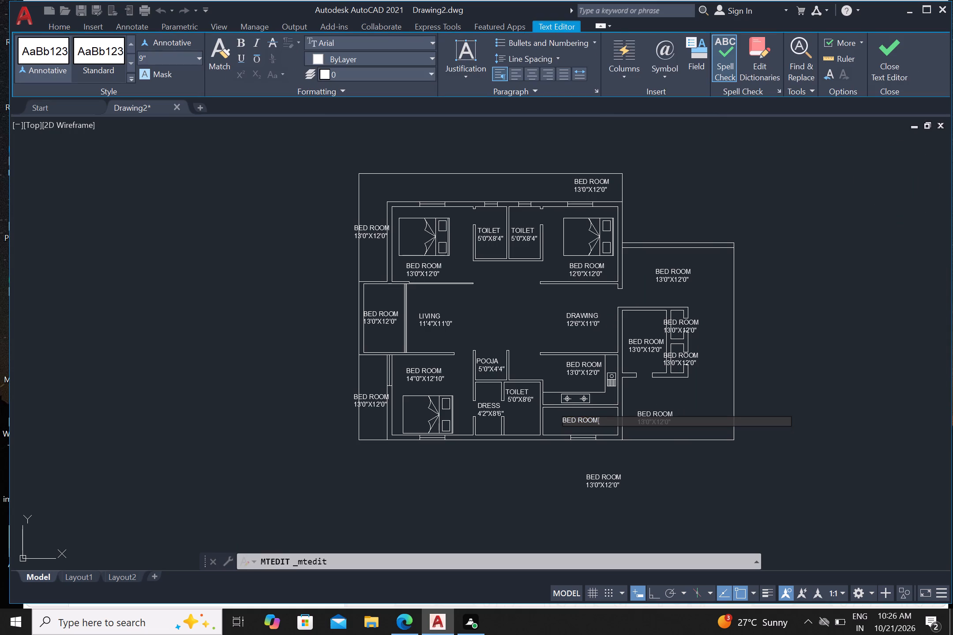
type("UTILITY")
left_click(658, 496)
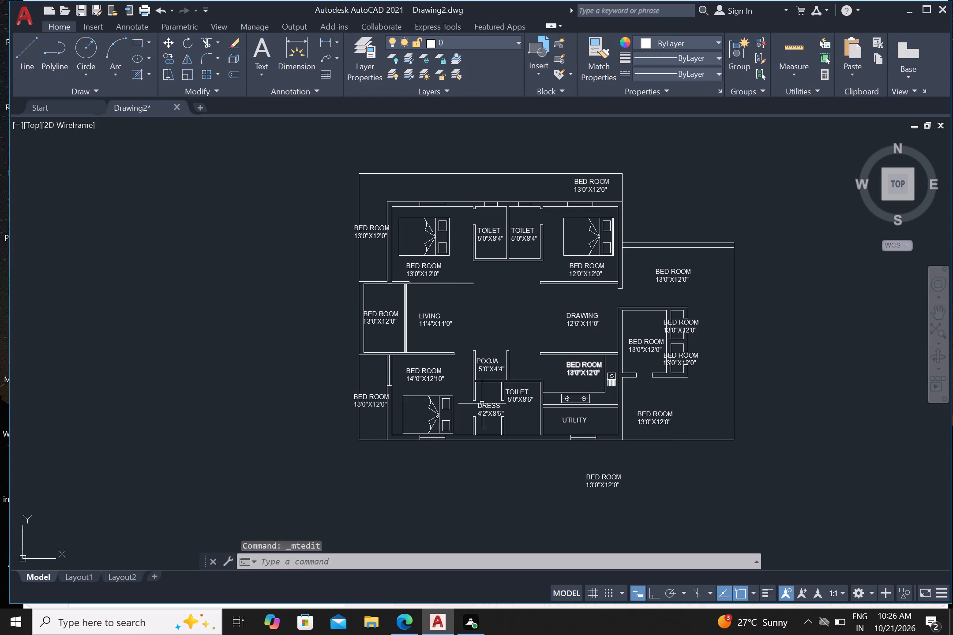
Change the room name to KITCHEN in the label of the room with the stove and sink, north of the UTILITY room.
left_click(586, 373)
right_click(586, 373)
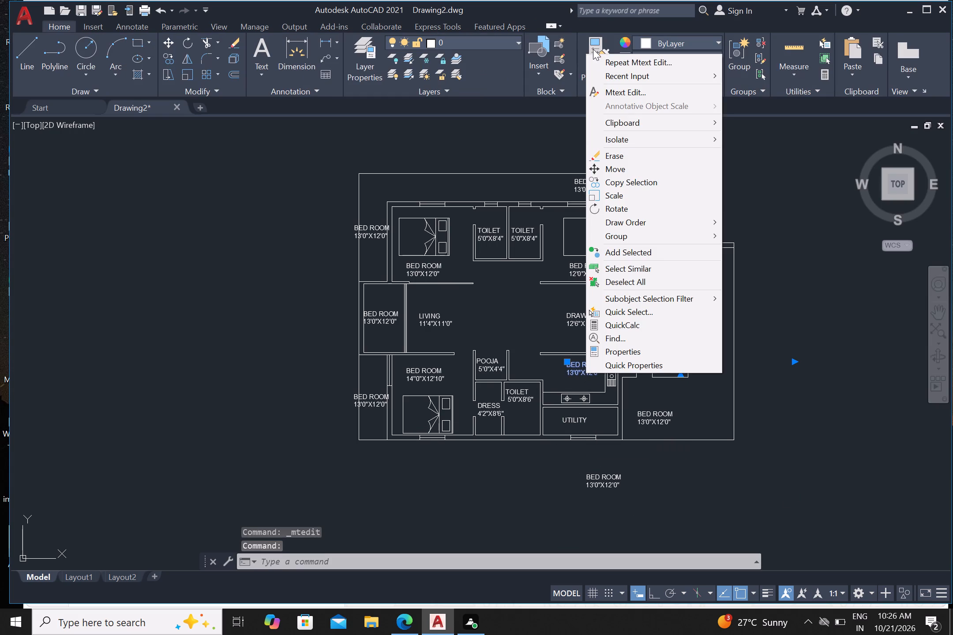
left_click(624, 93)
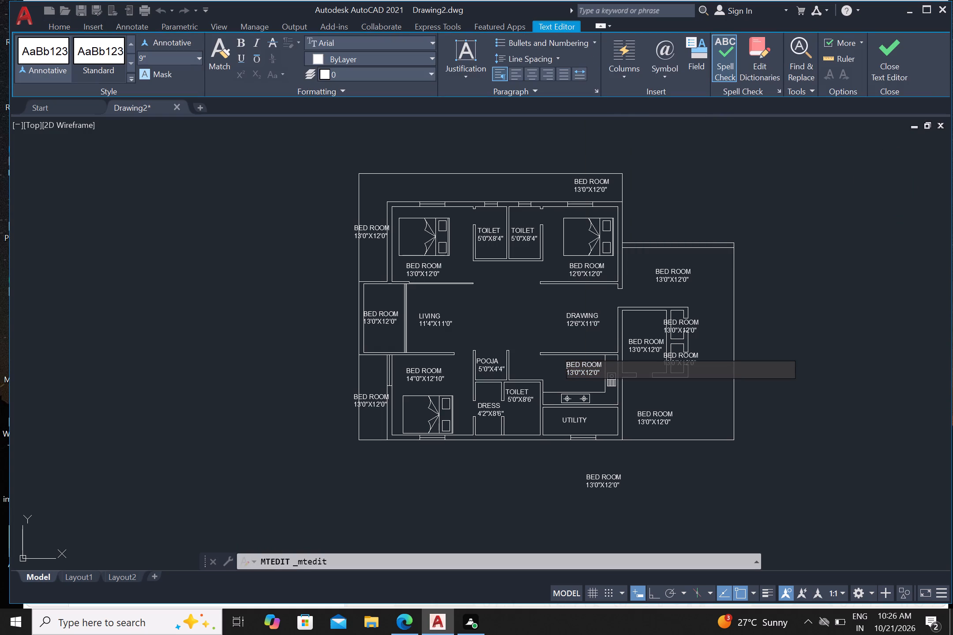
left_click(601, 367)
key("BackSpace")
key("BackSpace")
key("BackSpace")
key("BackSpace")
key("BackSpace")
key("BackSpace")
key("BackSpace")
key("BackSpace")
key("BackSpace")
key("BackSpace")
type("KITCHEN")
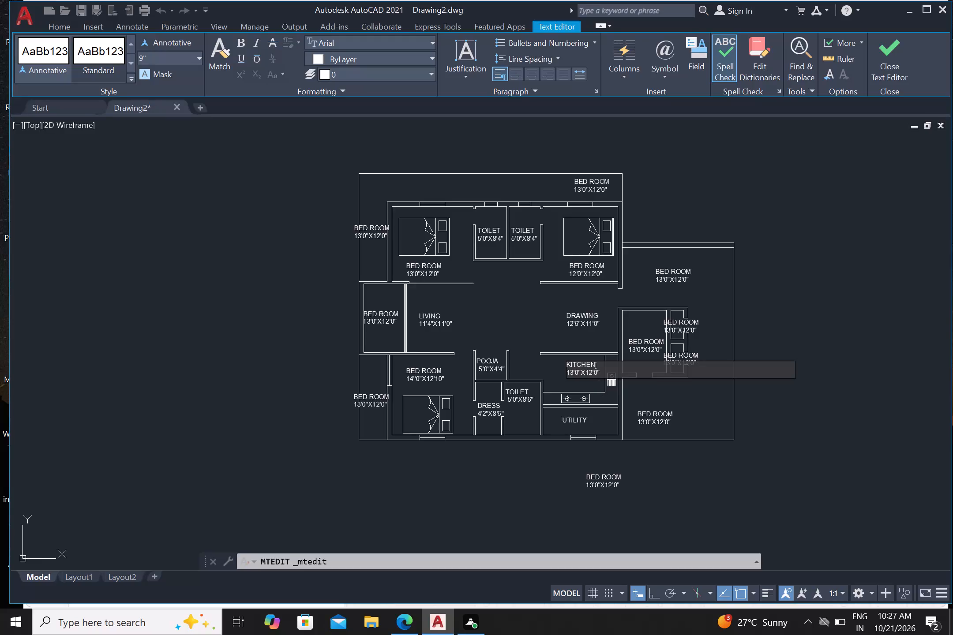
Set the size line of the KITCHEN label to 12'0"X8'0".
left_click(600, 373)
key("BackSpace")
key("BackSpace")
key("BackSpace")
key("BackSpace")
key("BackSpace")
key("BackSpace")
key("BackSpace")
key("BackSpace")
key("BackSpace")
key("BackSpace")
key("BackSpace")
type("12'0\"X")
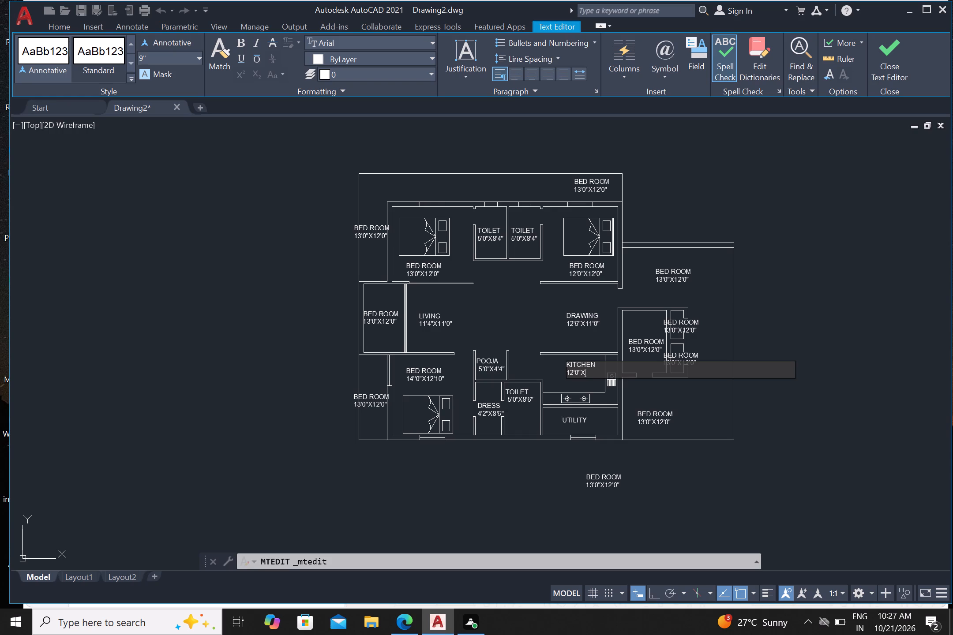
type("8'0\"")
left_click(668, 465)
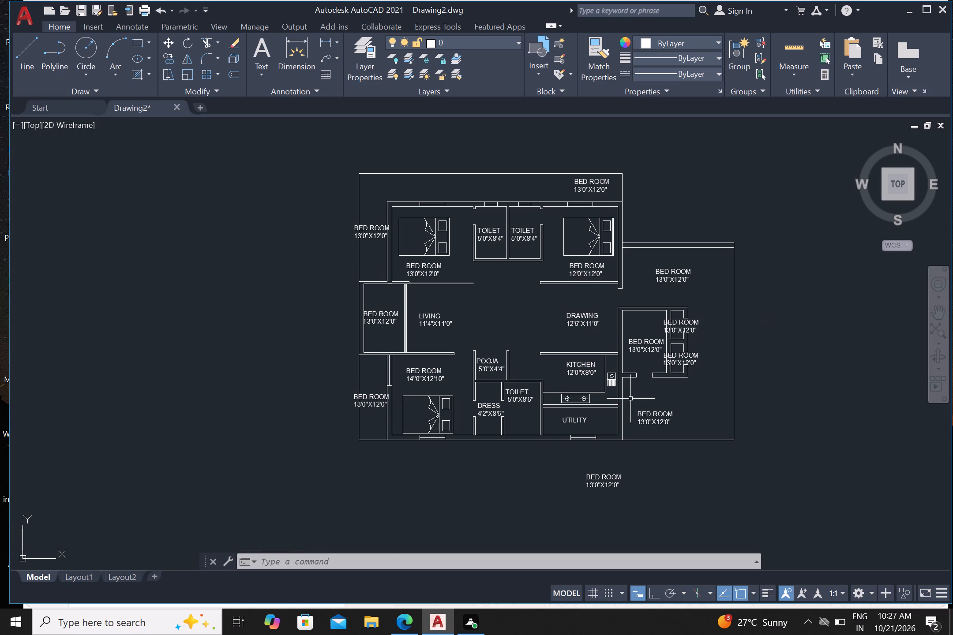
Change the room name to GOODS LIFT, split over two lines with LIFT indented, in the enclosed room east of the DRAWING and KITCHEN rooms.
left_click(634, 346)
right_click(648, 347)
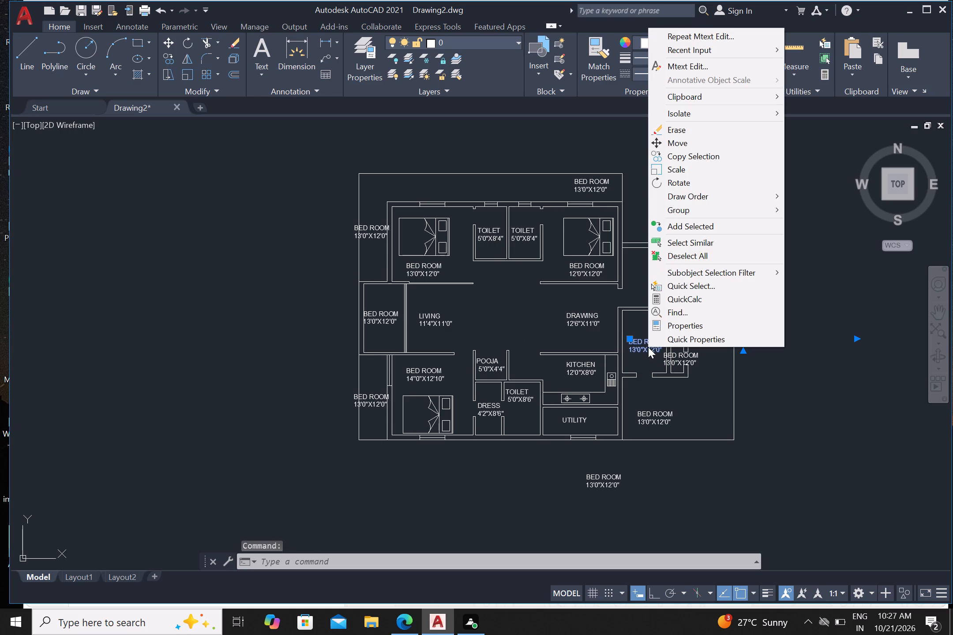
left_click(701, 71)
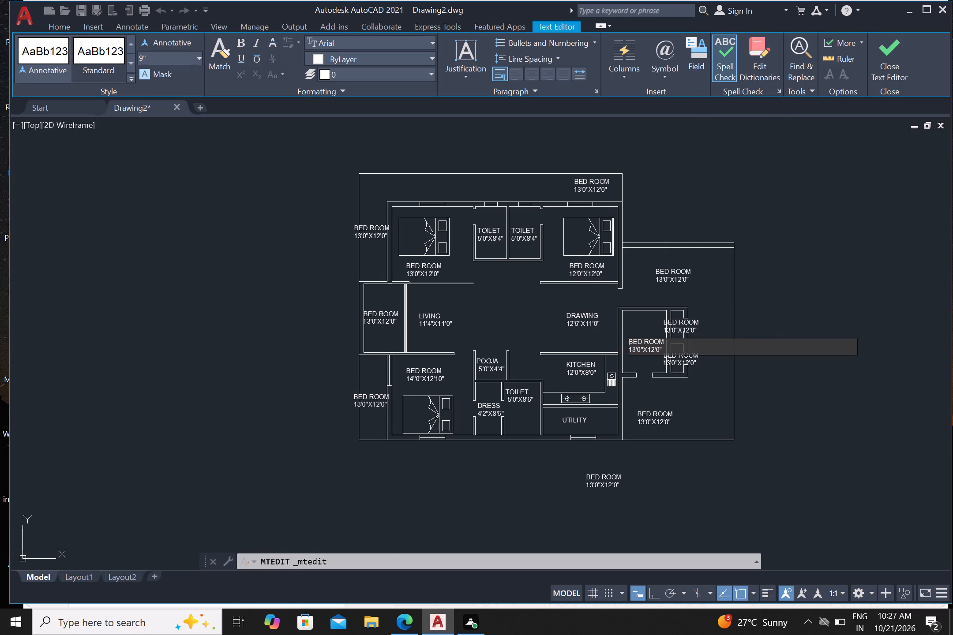
left_click(667, 345)
key("BackSpace")
key("BackSpace")
key("BackSpace")
key("BackSpace")
key("BackSpace")
key("BackSpace")
key("BackSpace")
key("BackSpace")
key("BackSpace")
key("BackSpace")
type("GOODS")
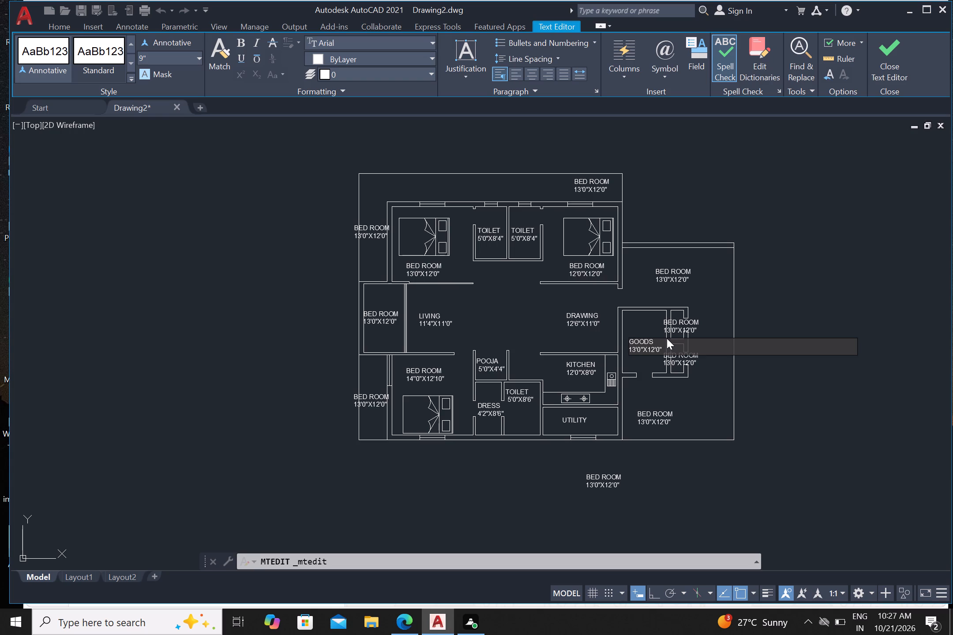
key("Return")
key("space")
type("LIFT")
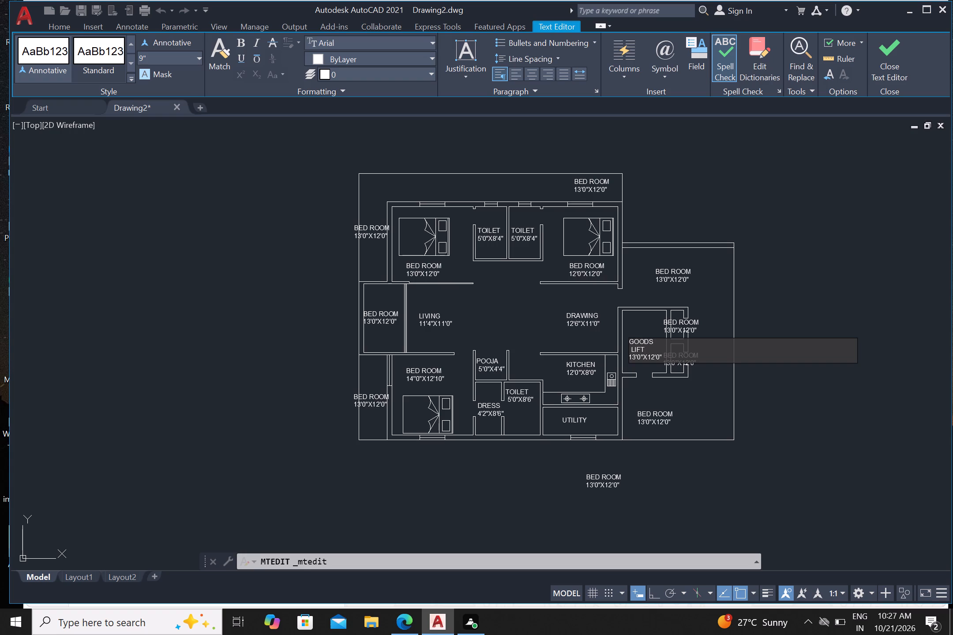
Set the size line of the GOODS LIFT label to 7'0"X10;0".
left_click(664, 362)
key("BackSpace")
key("BackSpace")
key("BackSpace")
key("BackSpace")
key("BackSpace")
key("BackSpace")
key("BackSpace")
key("BackSpace")
key("BackSpace")
key("BackSpace")
key("BackSpace")
type("7'0\"")
key("x")
type("10;0")
key("shift+quotedbl")
left_click(719, 506)
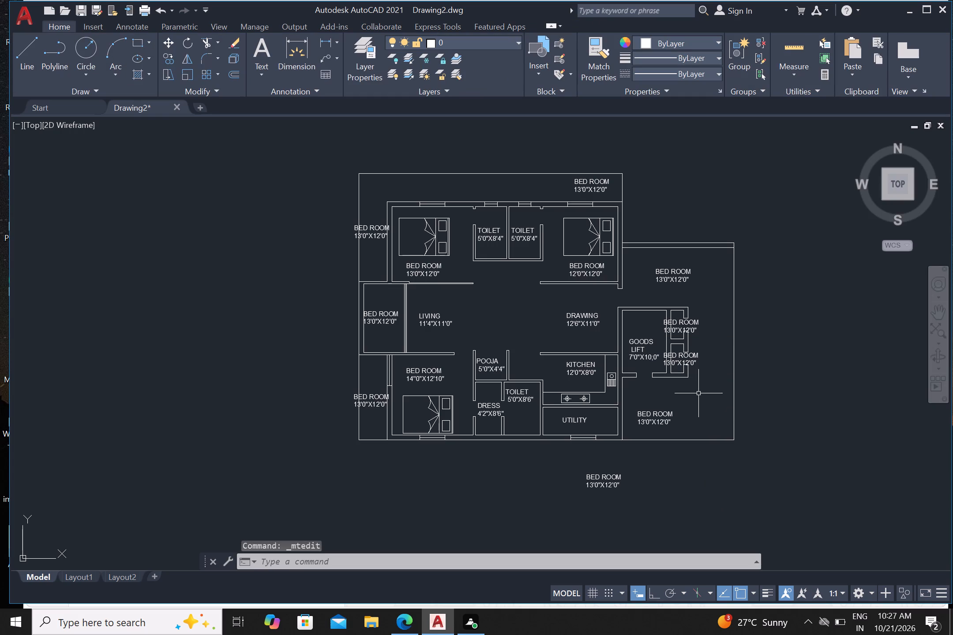
Replace the whole label at the southern small shaft beside the goods lift with COM-1, indented with a space and without a size line.
left_click(678, 362)
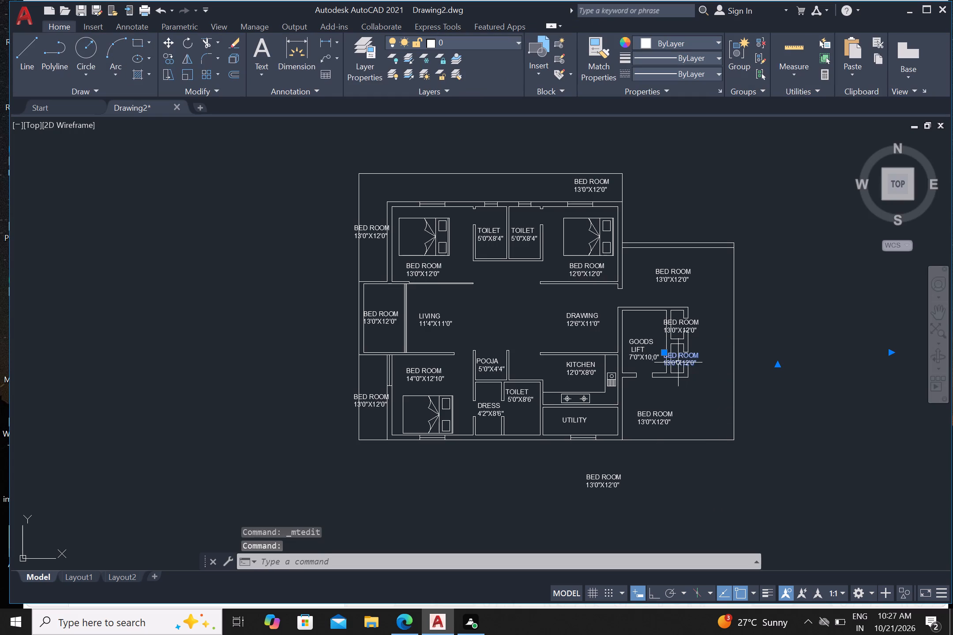
right_click(678, 362)
left_click(728, 78)
left_click(705, 361)
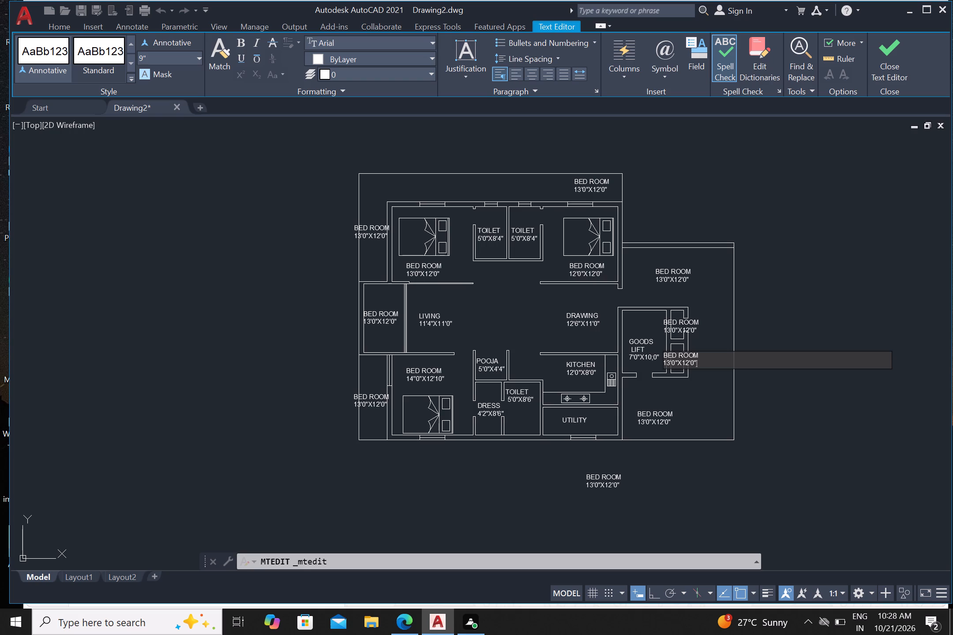
key("BackSpace")
key("BackSpace")
key("BackSpace")
key("BackSpace")
key("BackSpace")
key("BackSpace")
key("BackSpace")
key("BackSpace")
key("BackSpace")
key("BackSpace")
key("BackSpace")
key("BackSpace")
key("BackSpace")
key("BackSpace")
key("BackSpace")
key("BackSpace")
key("BackSpace")
key("BackSpace")
key("BackSpace")
key("BackSpace")
key("BackSpace")
key("BackSpace")
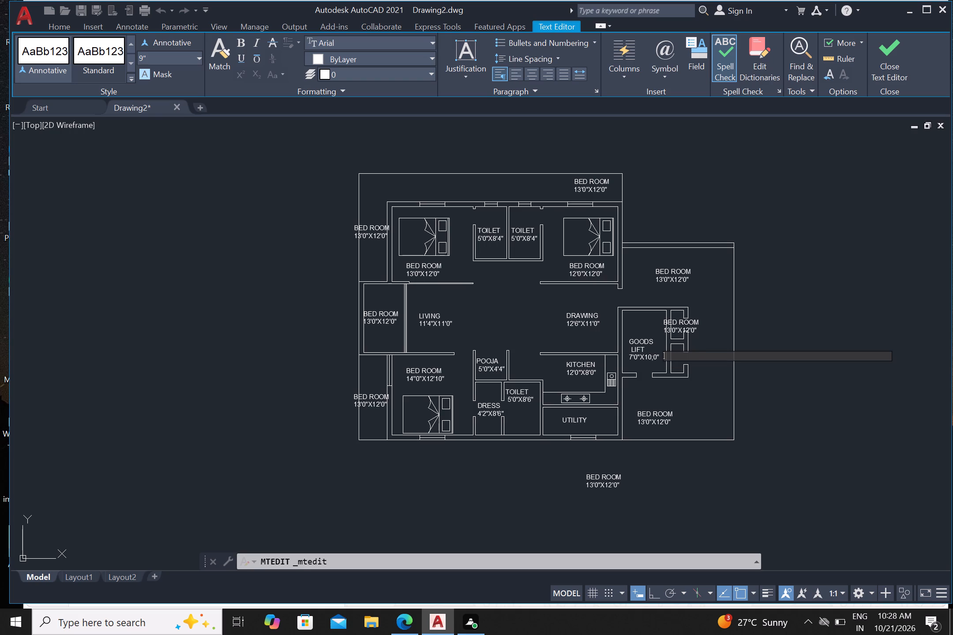
key("space")
type("C")
type("OM")
key("minus")
key("1")
left_click(674, 322)
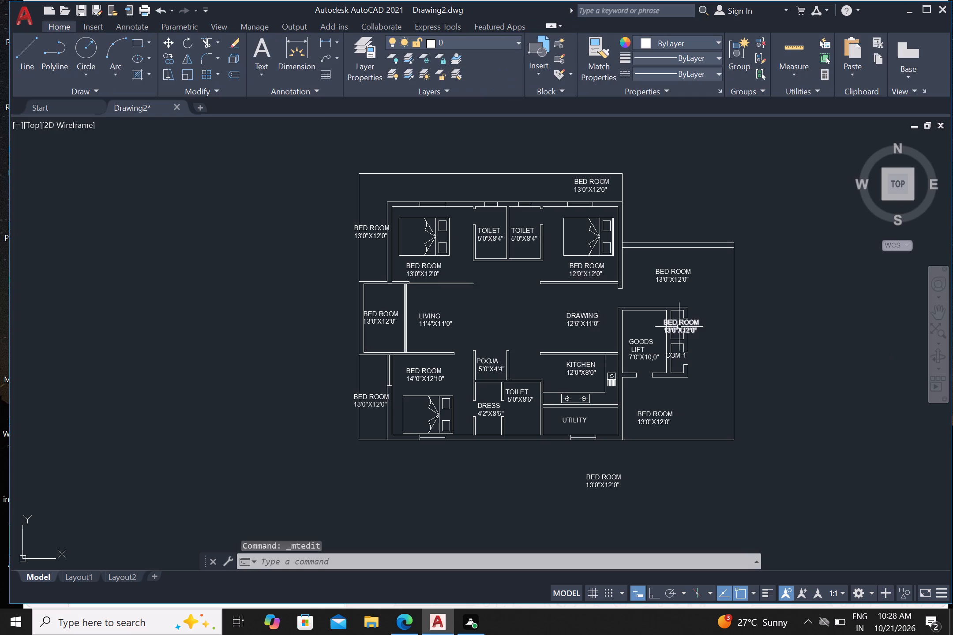
Replace the whole label at the northern small shaft beside the goods lift with ELEC-1, without a size line.
left_click(679, 327)
right_click(679, 327)
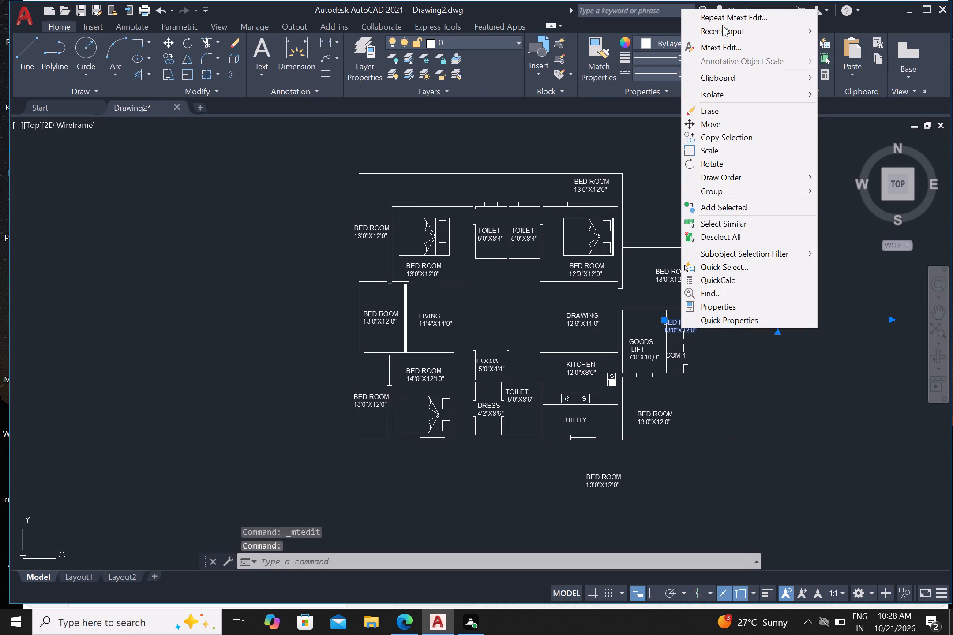
left_click(728, 46)
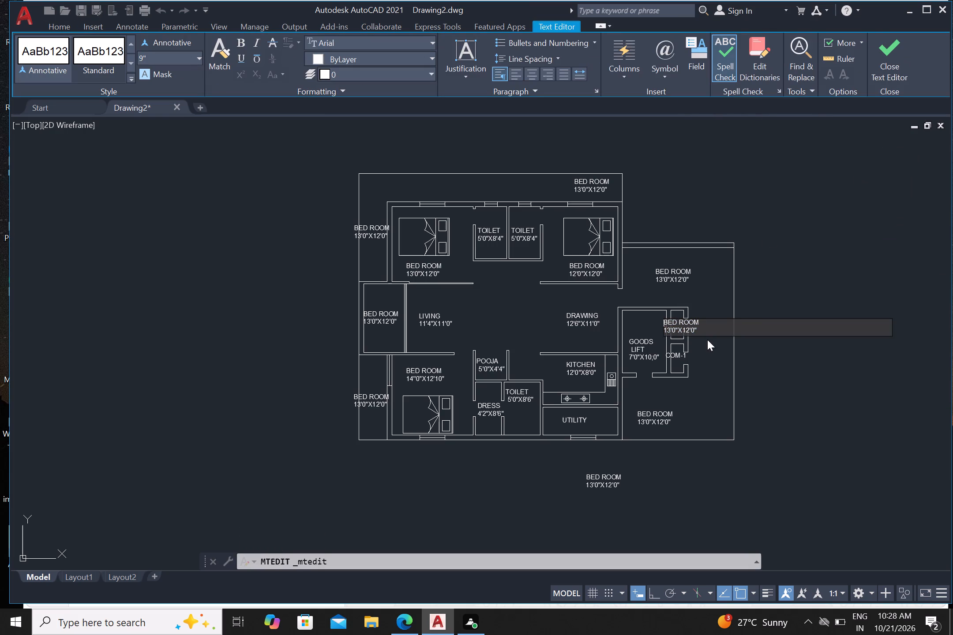
left_click(702, 324)
left_click(711, 330)
key("BackSpace")
key("BackSpace")
key("BackSpace")
key("BackSpace")
key("BackSpace")
key("BackSpace")
key("BackSpace")
key("BackSpace")
key("BackSpace")
key("BackSpace")
key("BackSpace")
key("BackSpace")
key("BackSpace")
key("BackSpace")
key("BackSpace")
key("BackSpace")
key("BackSpace")
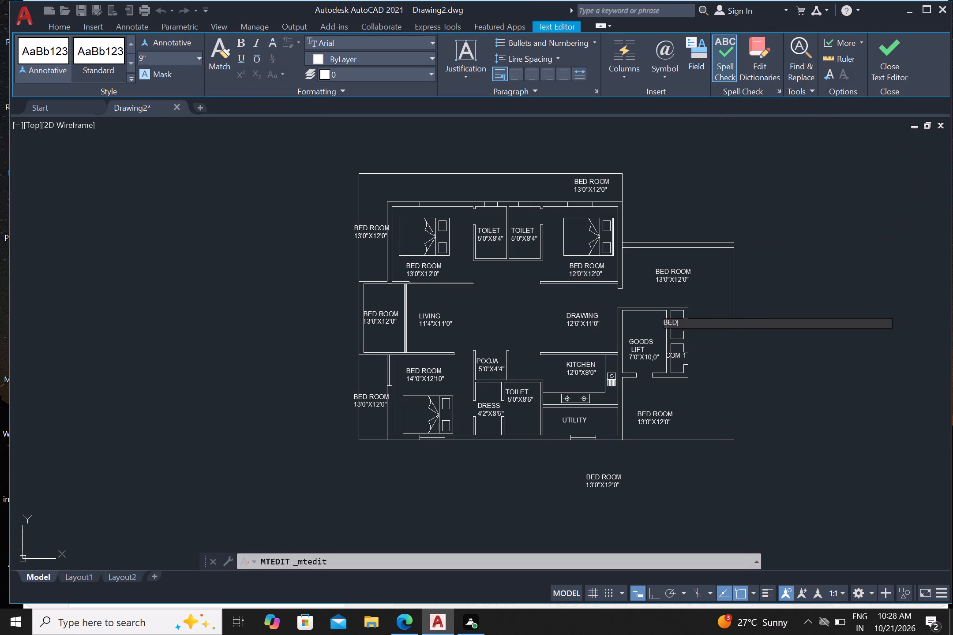
key("BackSpace")
key("BackSpace")
key("BackSpace")
type("ELE")
key("c")
type("-1")
left_click(726, 428)
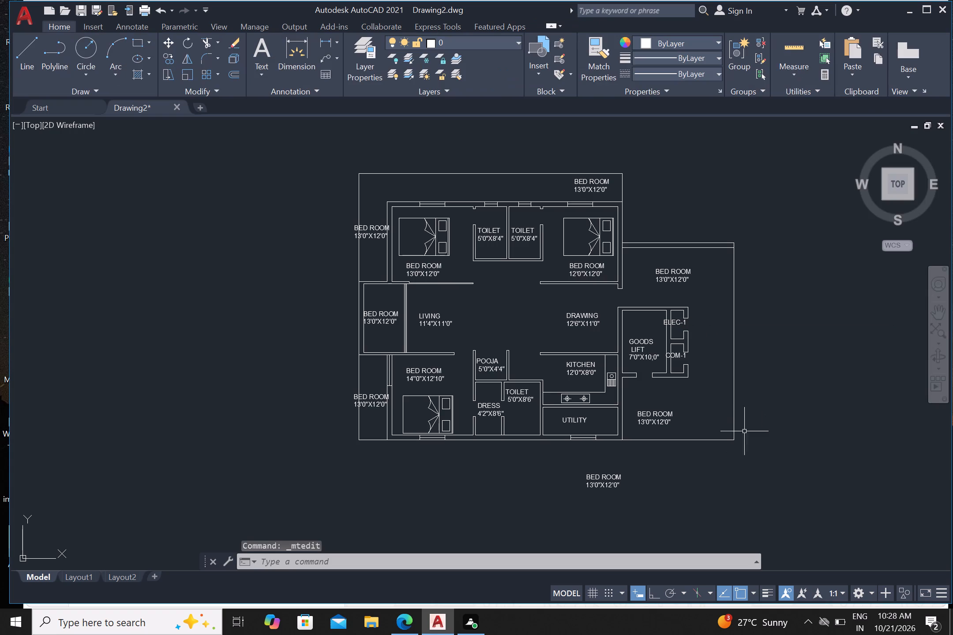
Move the ELEC-1 label slightly east, off the goods lift wall and across the opening of its shaft.
left_click(673, 324)
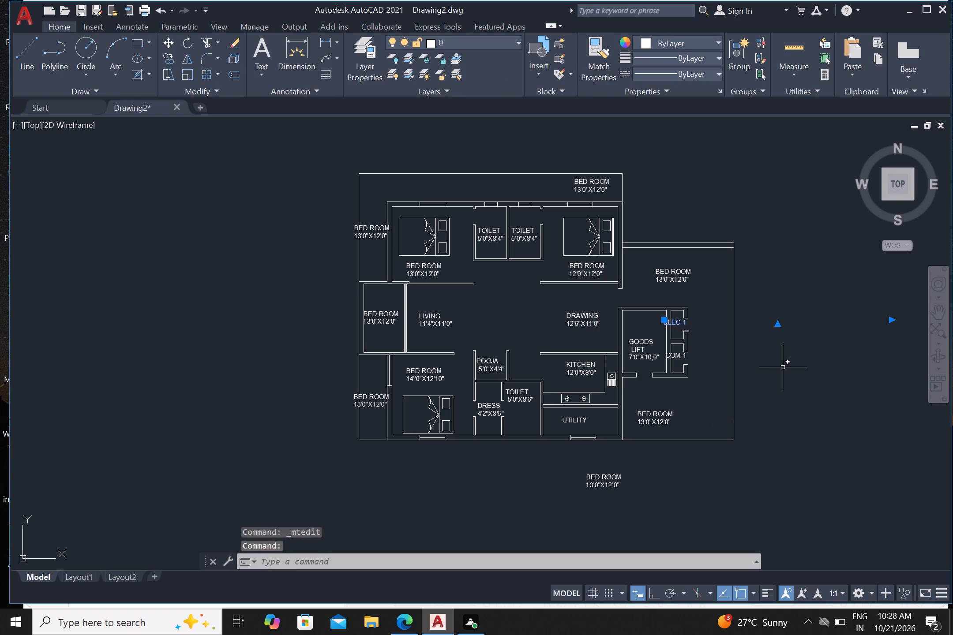
key("m")
key("Return")
left_click(680, 322)
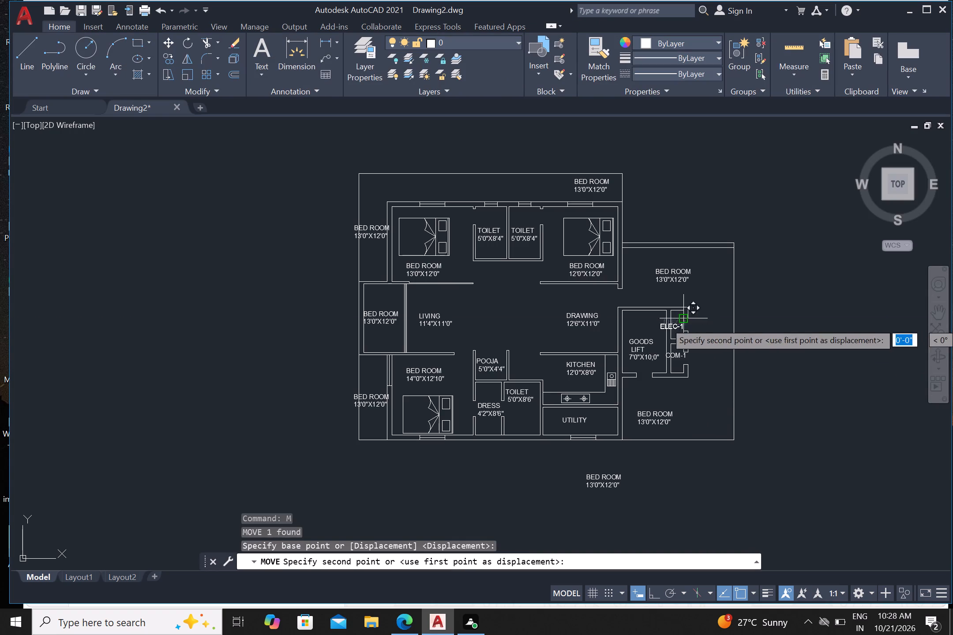
scroll(689, 326, "up", 2)
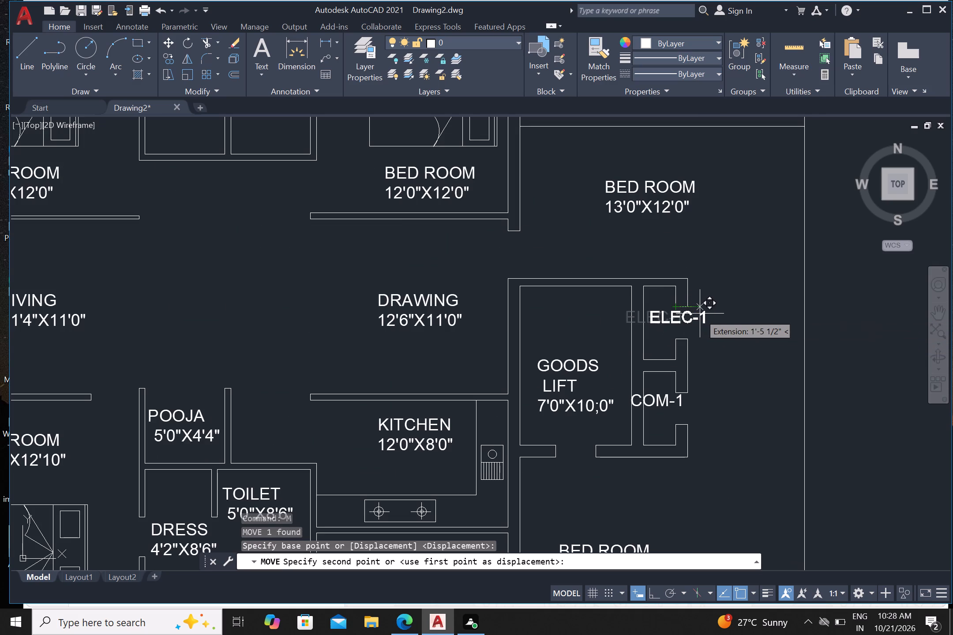
left_click(700, 316)
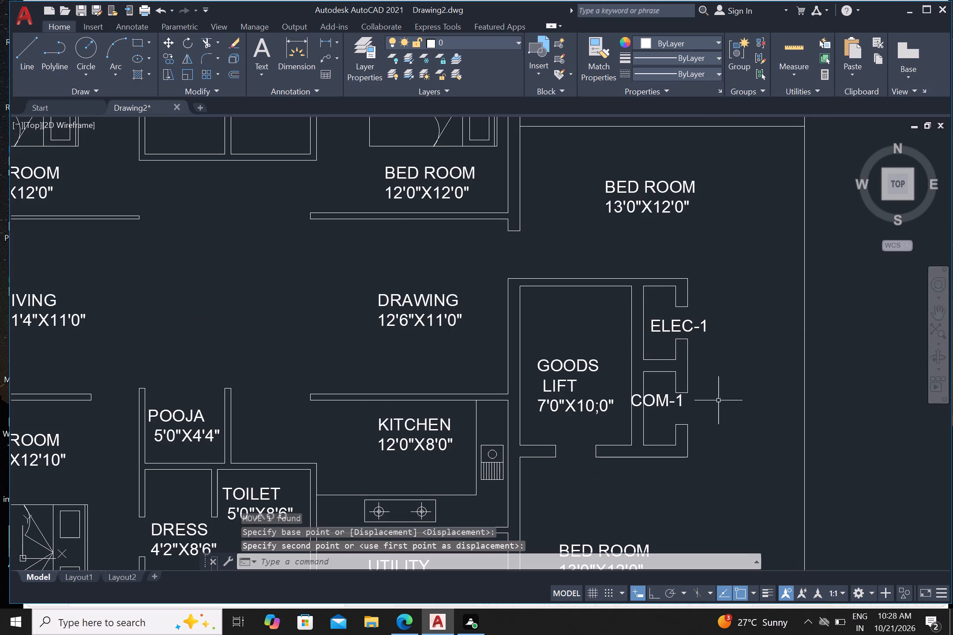
Move the COM-1 label slightly southeast, off the goods lift wall and across the opening of its shaft.
key("Return")
left_click(664, 400)
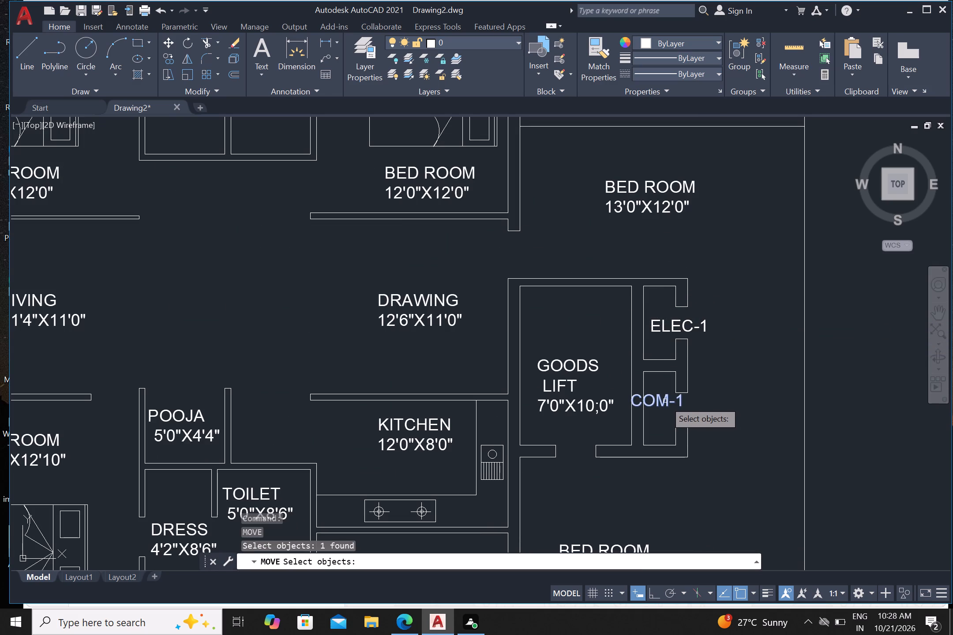
key("Return")
left_click(663, 403)
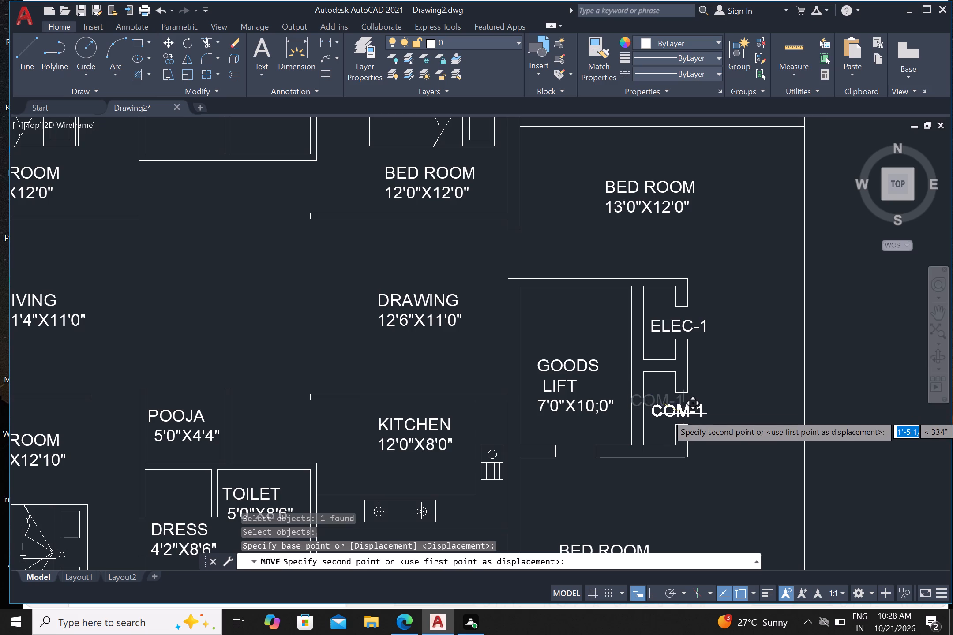
left_click(685, 413)
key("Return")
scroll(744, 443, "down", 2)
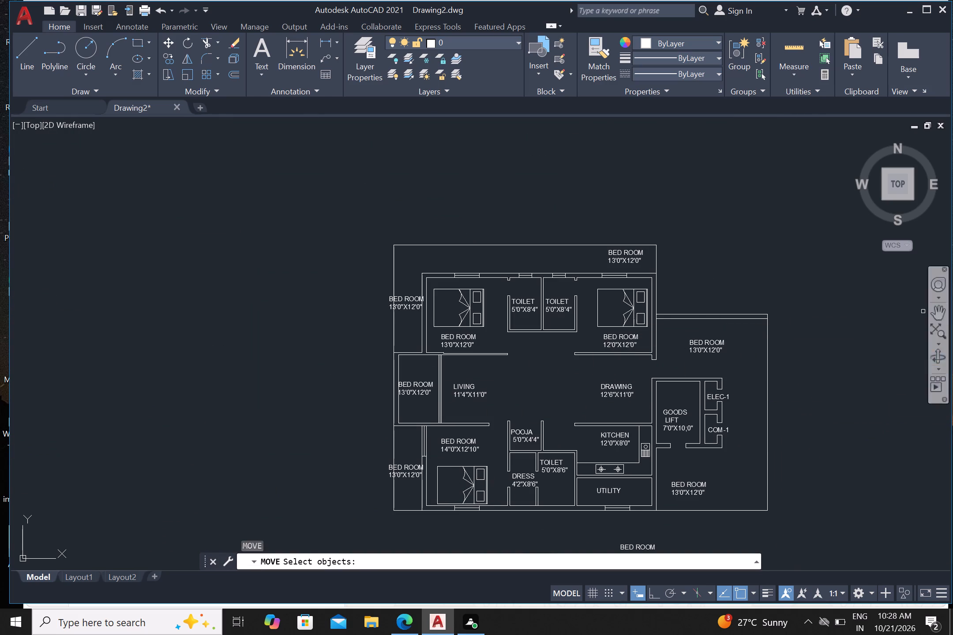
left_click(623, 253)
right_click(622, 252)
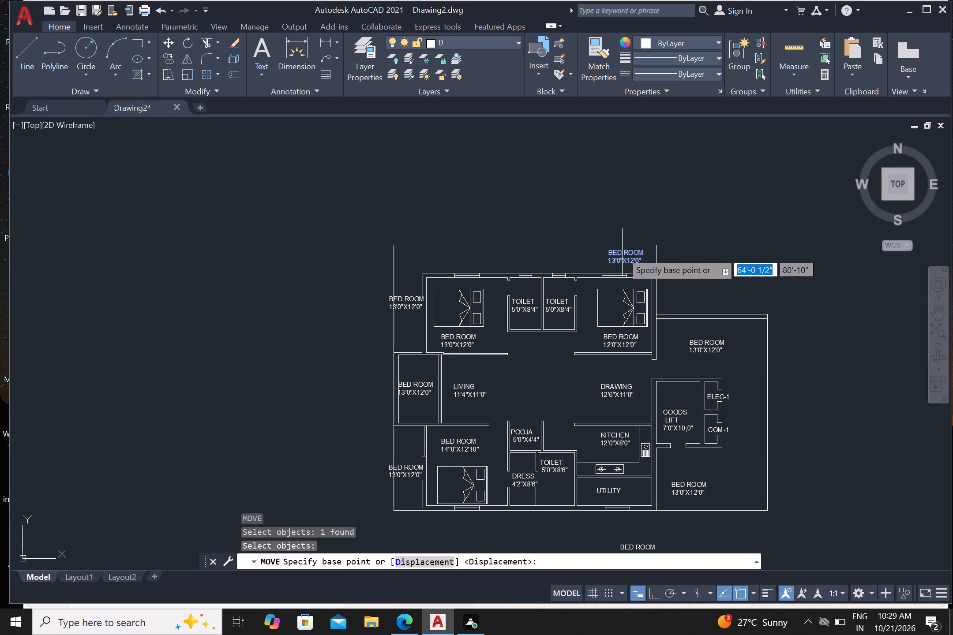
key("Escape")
Replace the whole BED ROOM label in the strip along the plan's northern edge with BALCONY.
left_click(627, 255)
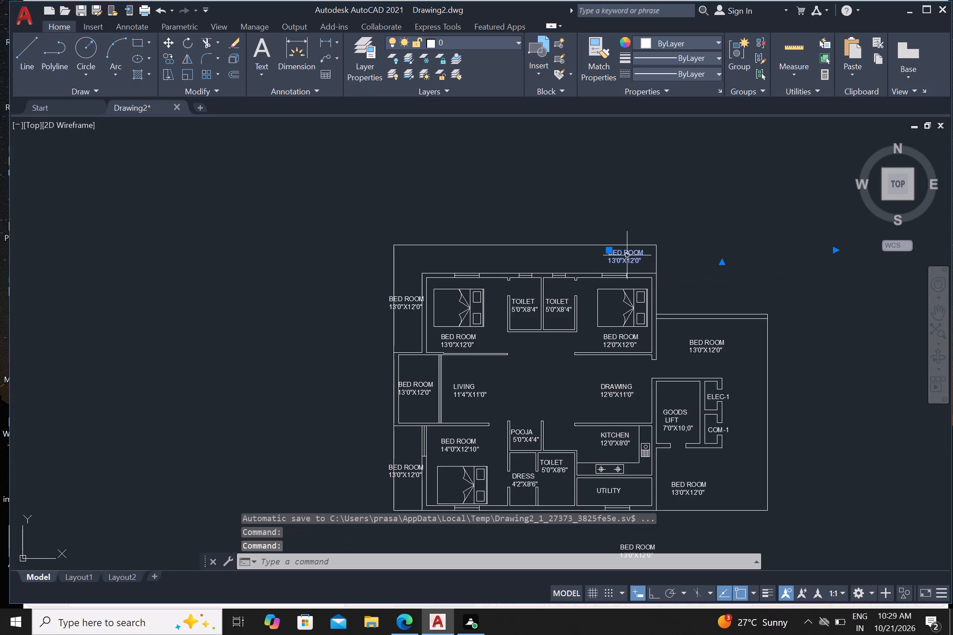
right_click(626, 254)
left_click(640, 291)
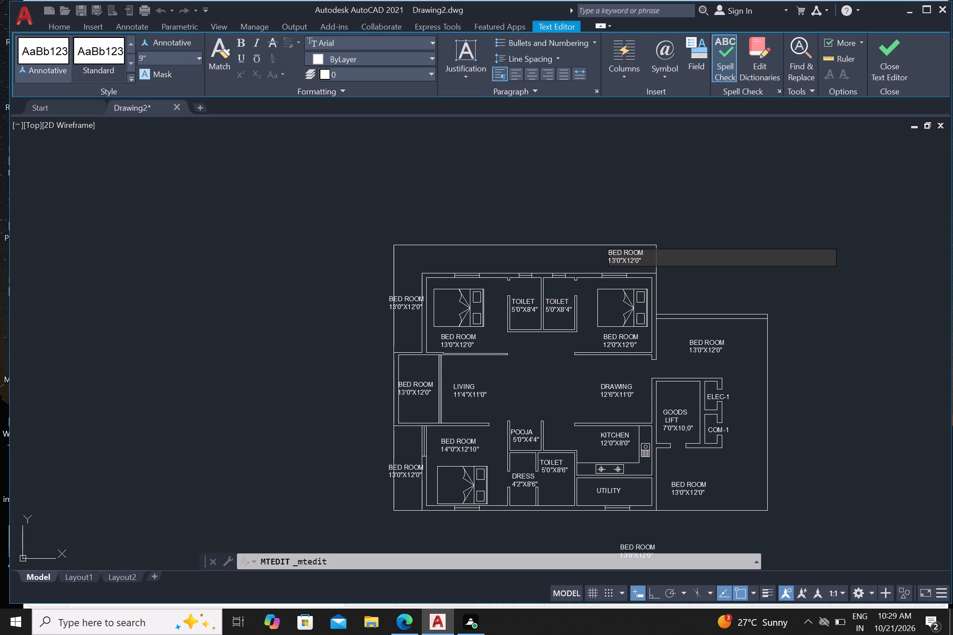
left_click(647, 260)
key("BackSpace")
key("BackSpace")
key("BackSpace")
key("BackSpace")
key("BackSpace")
key("BackSpace")
key("BackSpace")
key("BackSpace")
key("BackSpace")
key("BackSpace")
key("BackSpace")
key("BackSpace")
key("BackSpace")
key("BackSpace")
key("BackSpace")
key("BackSpace")
key("BackSpace")
key("BackSpace")
key("BackSpace")
key("BackSpace")
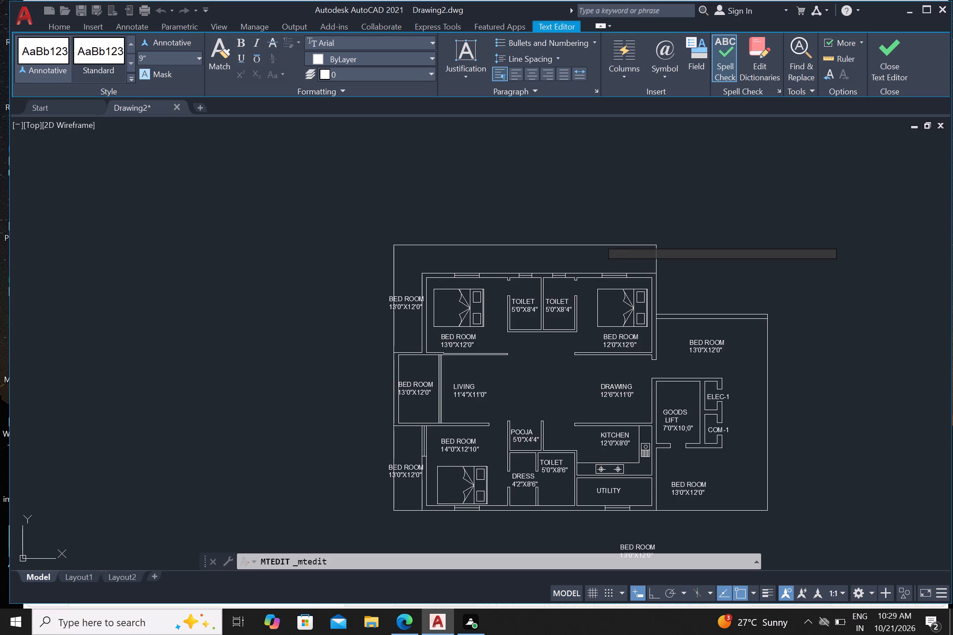
type("BALCONY")
Add a second line reading 4'6" WIDE, indented with a space, under BALCONY in the northern strip's label.
key("Return")
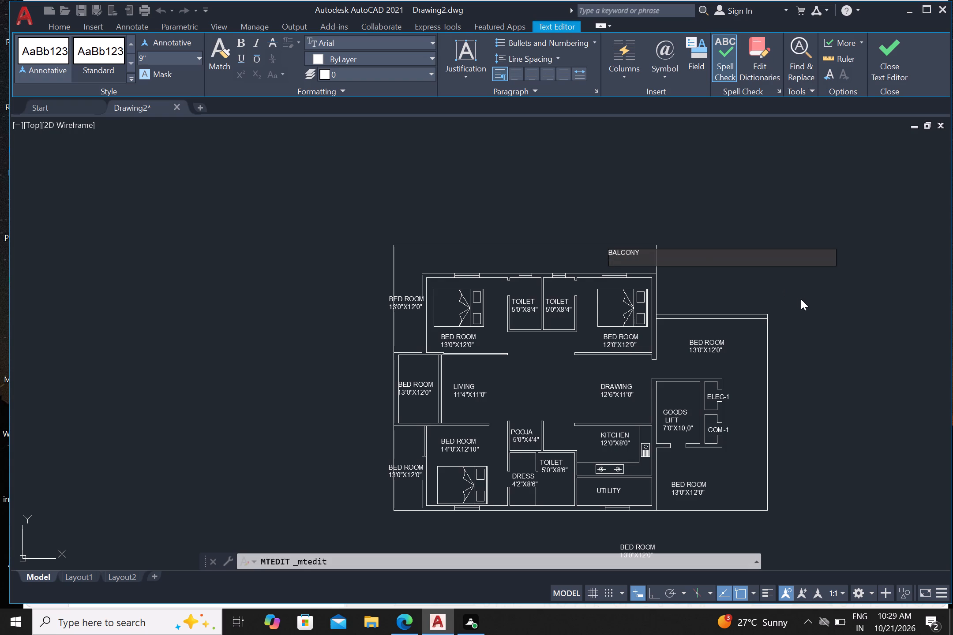
key("space")
type("4")
key("apostrophe")
type("0\"X")
key("6")
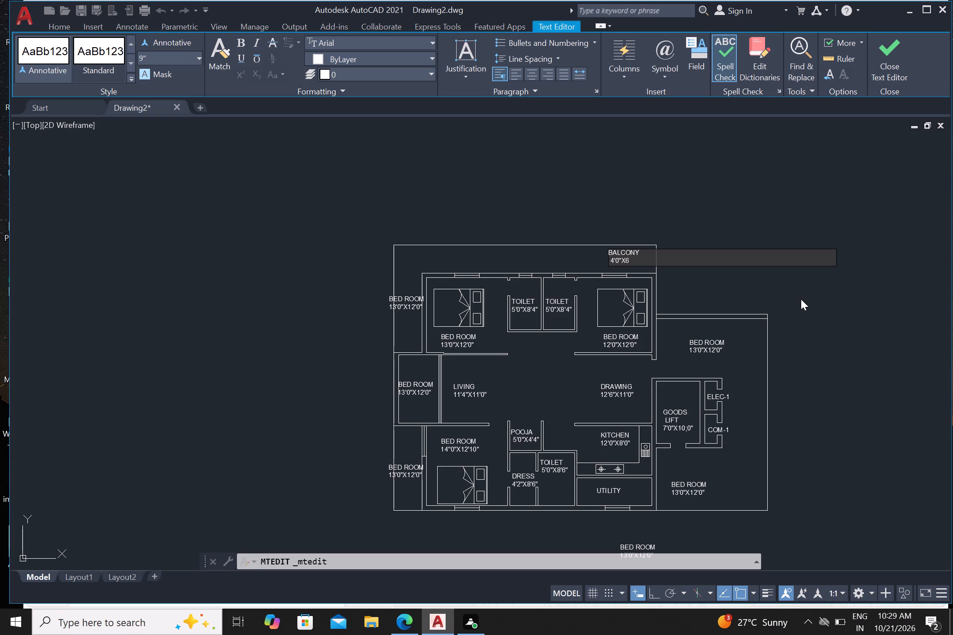
key("BackSpace")
key("BackSpace")
key("BackSpace")
key("BackSpace")
key("6")
key("shift+quotedbl")
key("space")
type("W")
type("IDE")
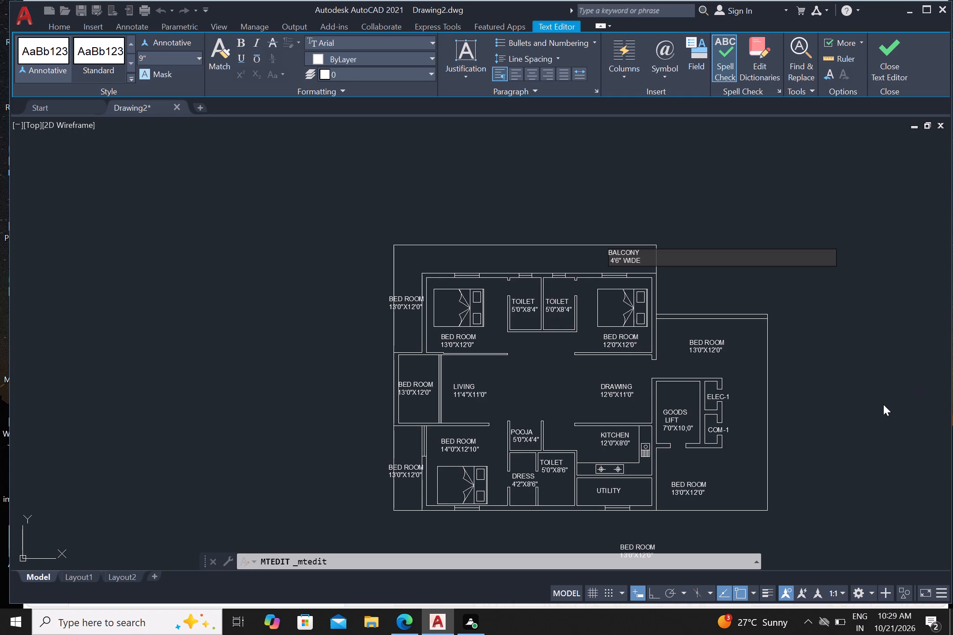
left_click(881, 406)
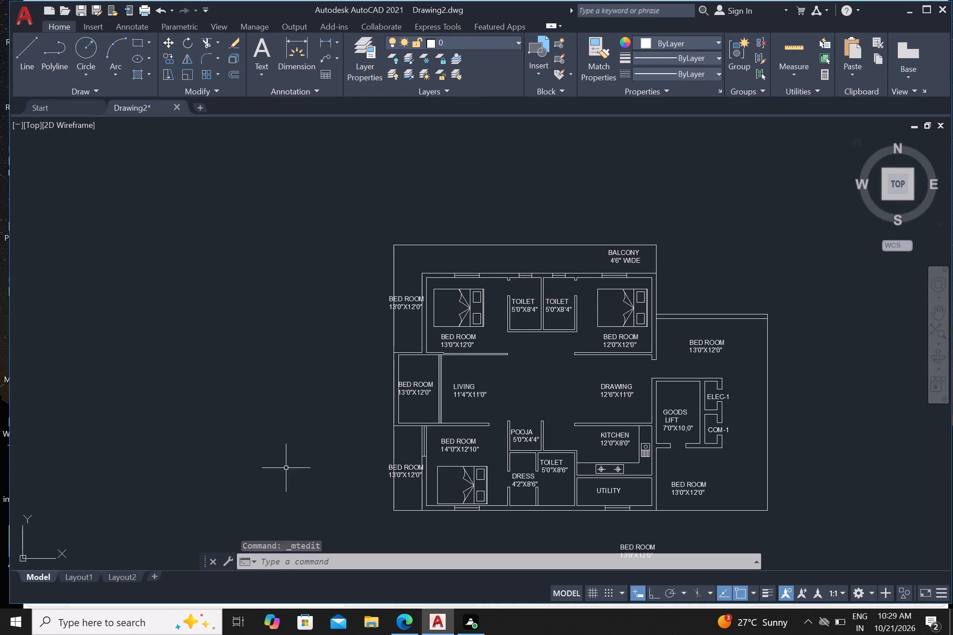
Replace the whole label in the western strip beside the northwest bedroom with BALCONY, without a size line.
left_click(405, 310)
right_click(391, 306)
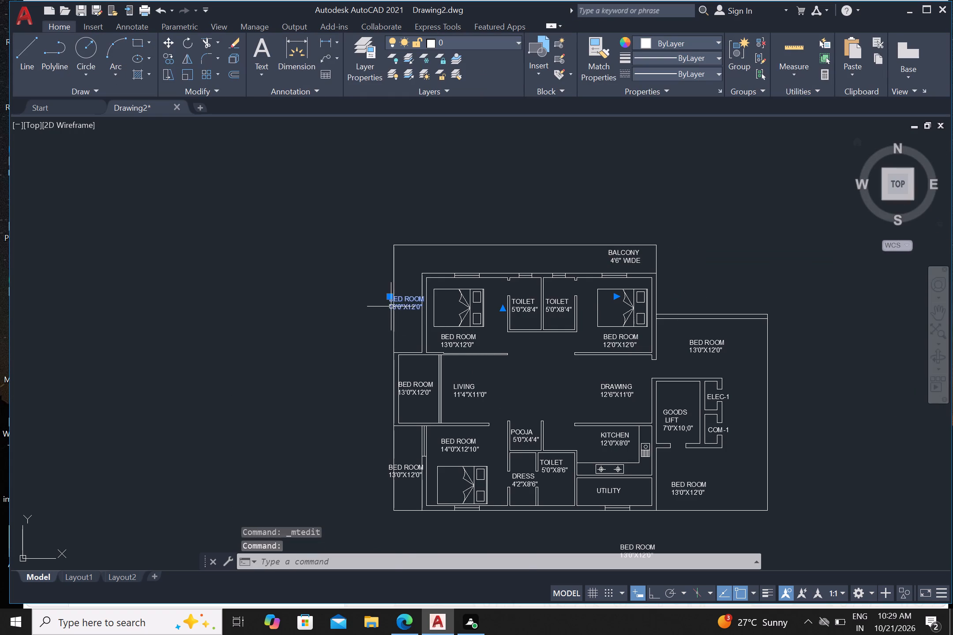
left_click(458, 328)
left_click(425, 310)
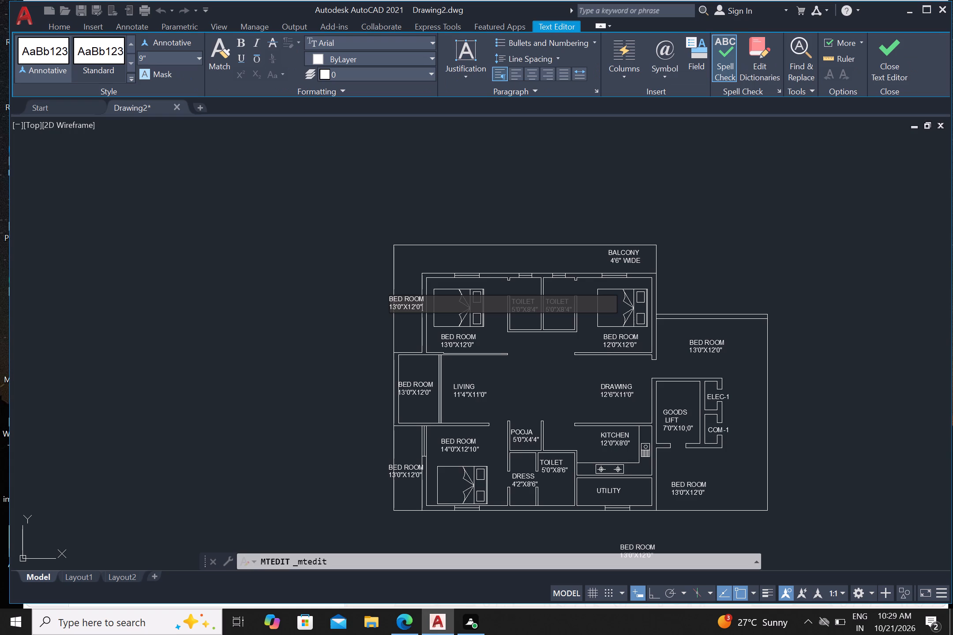
key("BackSpace")
key("BackSpace")
key("BackSpace")
key("BackSpace")
key("BackSpace")
key("BackSpace")
key("BackSpace")
key("BackSpace")
key("BackSpace")
key("BackSpace")
key("BackSpace")
key("BackSpace")
key("BackSpace")
key("BackSpace")
key("BackSpace")
key("BackSpace")
key("BackSpace")
key("BackSpace")
key("BackSpace")
key("BackSpace")
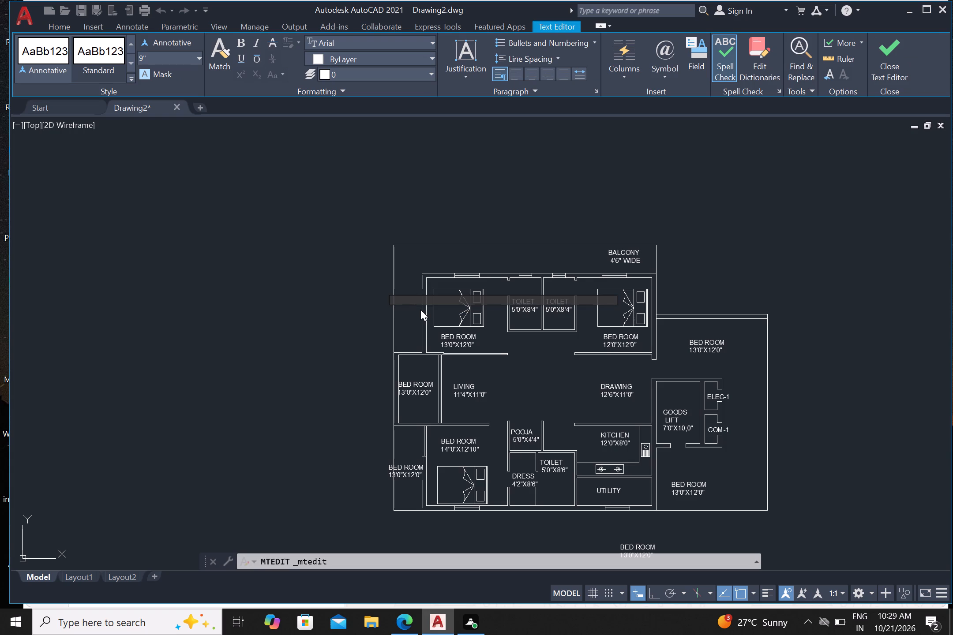
type("BALCONY")
left_click(349, 314)
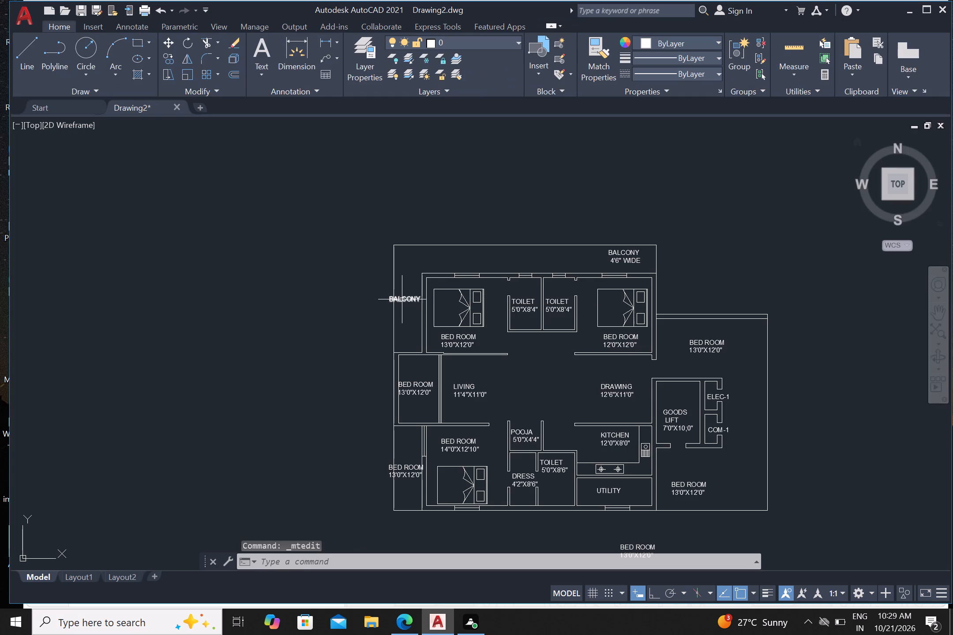
Move the western strip's BALCONY label slightly south.
left_click(402, 299)
key("m")
key("Return")
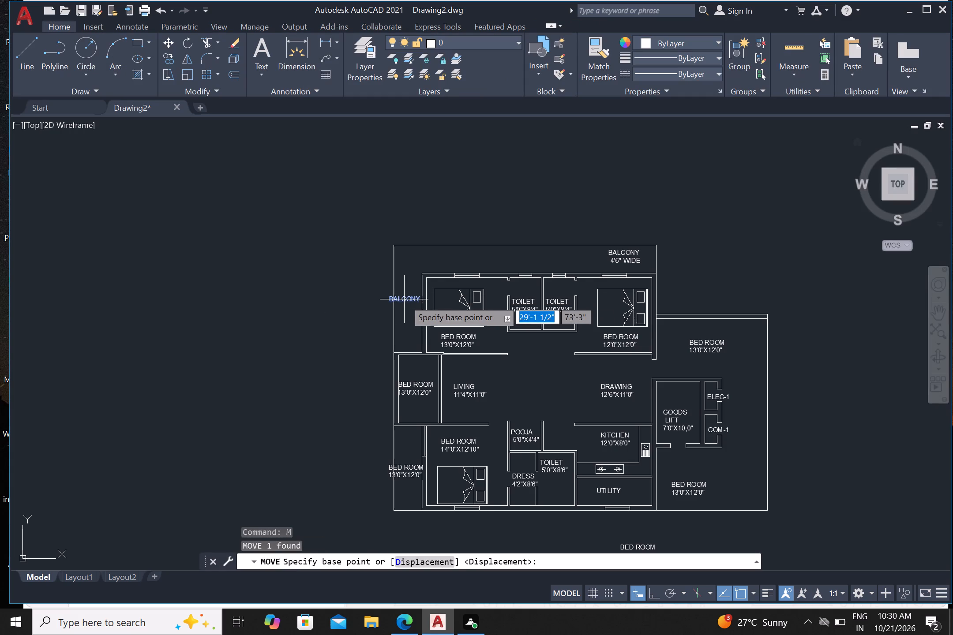
left_click(404, 299)
left_click(405, 311)
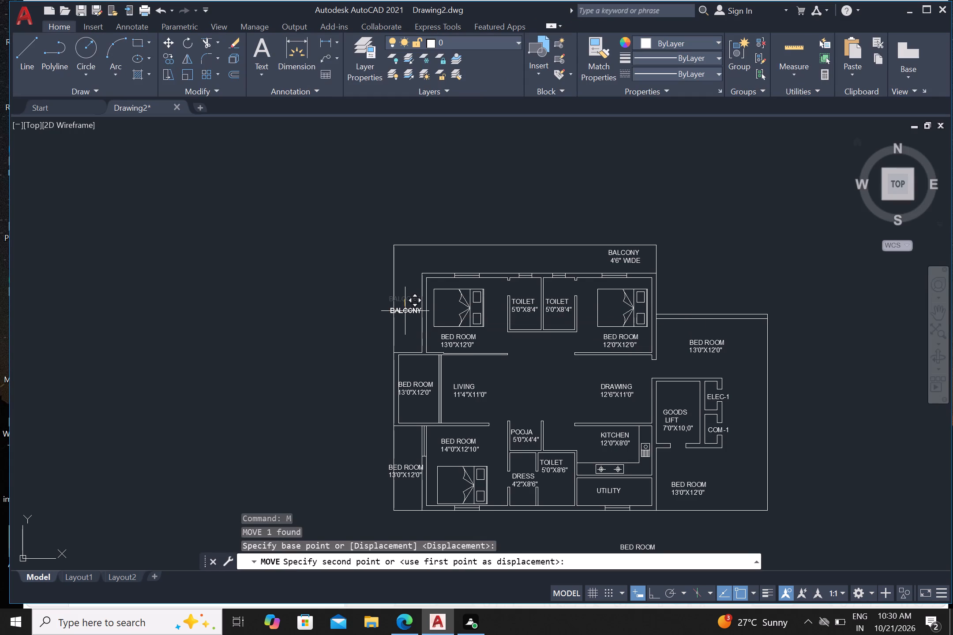
Change the name line of the label in the room west of LIVING to SIT OUT, indented with a space.
left_click(409, 384)
right_click(409, 384)
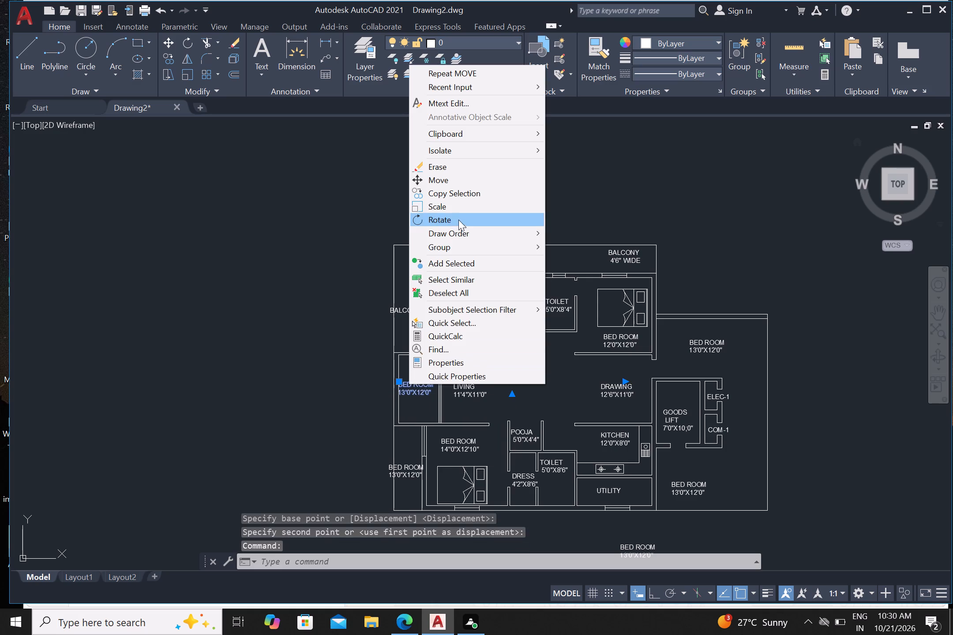
left_click(454, 107)
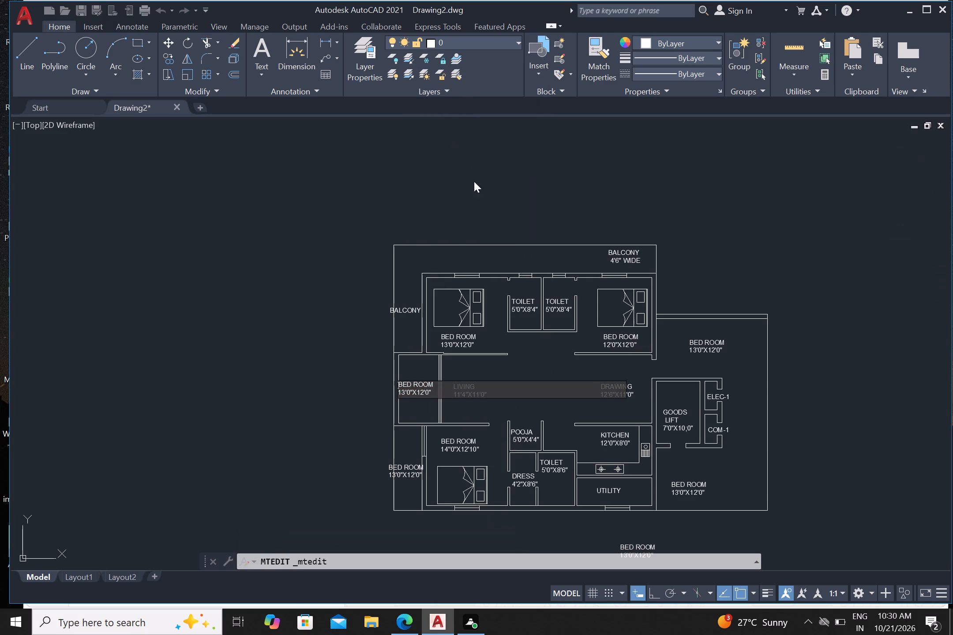
left_click(438, 385)
key("BackSpace")
key("BackSpace")
key("BackSpace")
key("BackSpace")
key("BackSpace")
key("BackSpace")
key("BackSpace")
key("BackSpace")
key("BackSpace")
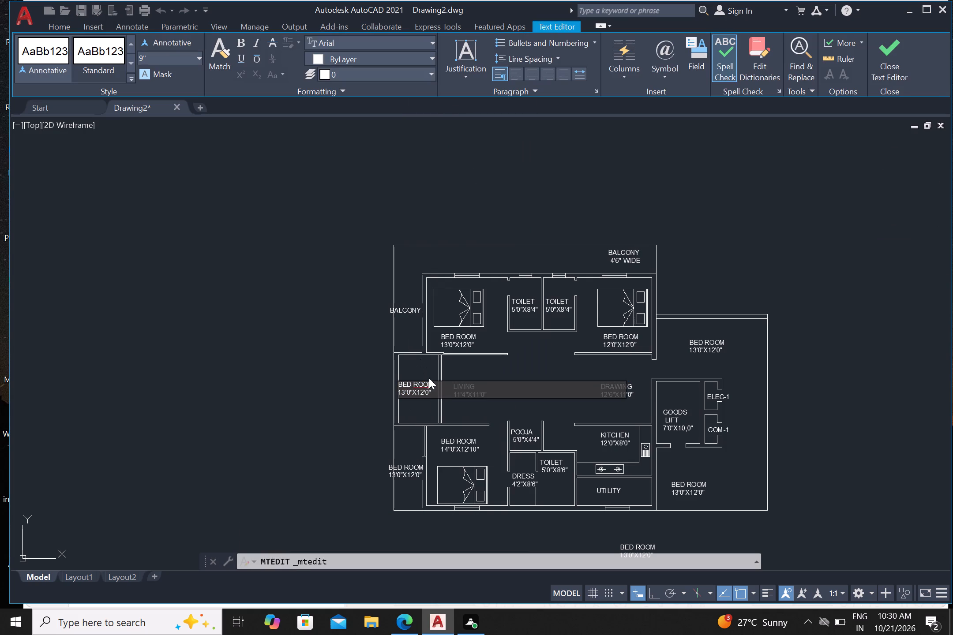
key("space")
type("SIT")
key("space")
type("OUT")
Replace the size line of the SIT OUT label with 6'6"X11'0", indented with a space.
left_click(434, 396)
key("BackSpace")
key("BackSpace")
key("BackSpace")
key("BackSpace")
key("BackSpace")
key("BackSpace")
key("BackSpace")
key("BackSpace")
key("BackSpace")
key("BackSpace")
key("BackSpace")
key("space")
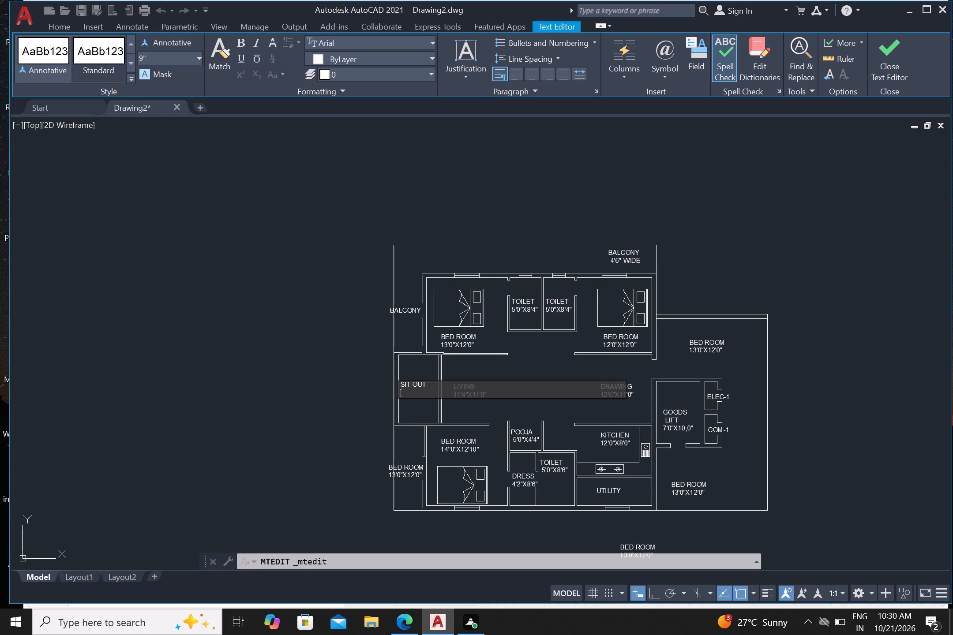
type("6'6")
type("\"X")
type("11'0\"")
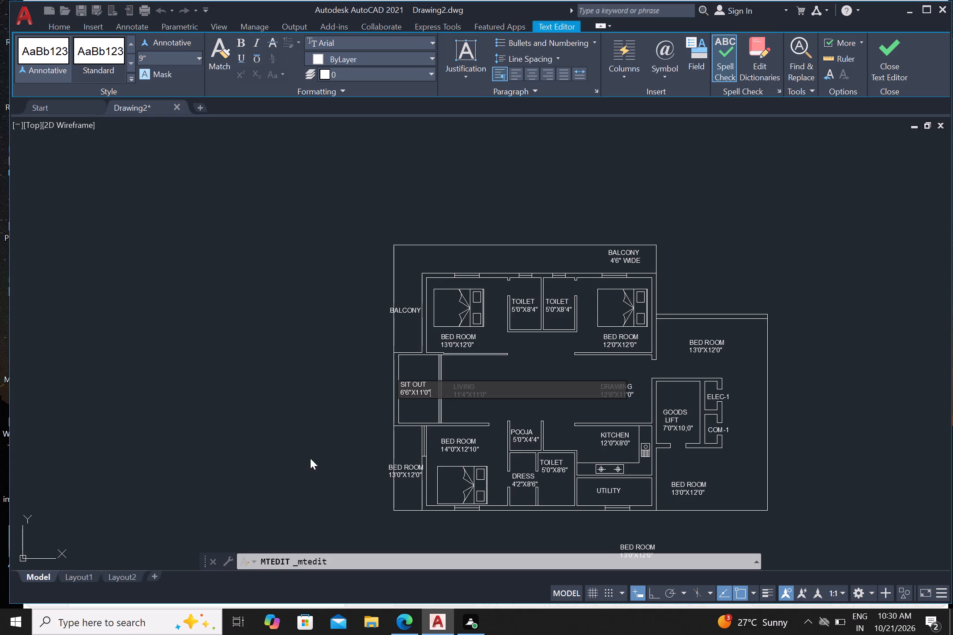
left_click(310, 458)
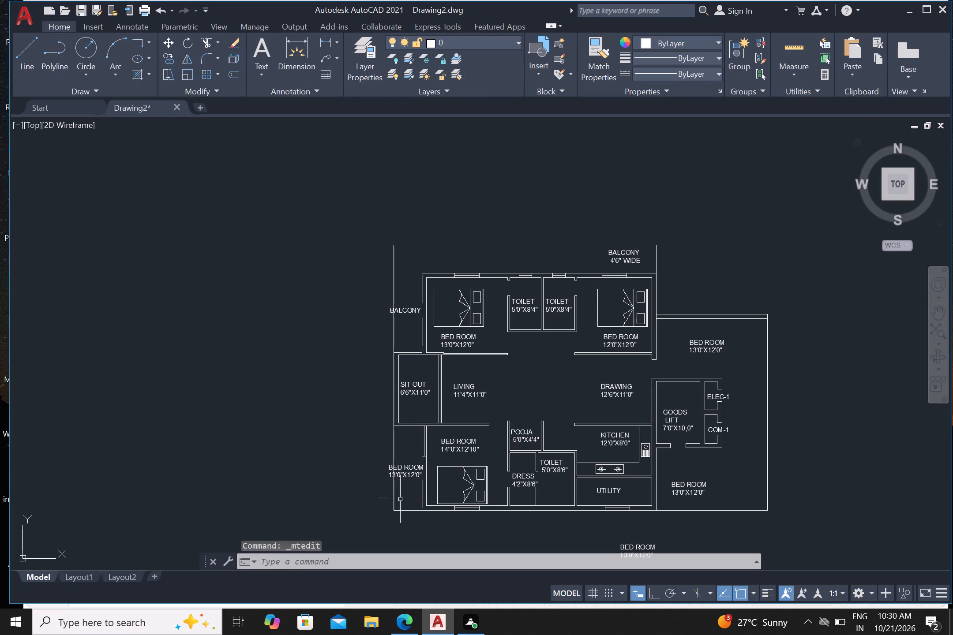
Delete the BED ROOM label from the western strip beside the southwest bedroom.
left_click(407, 476)
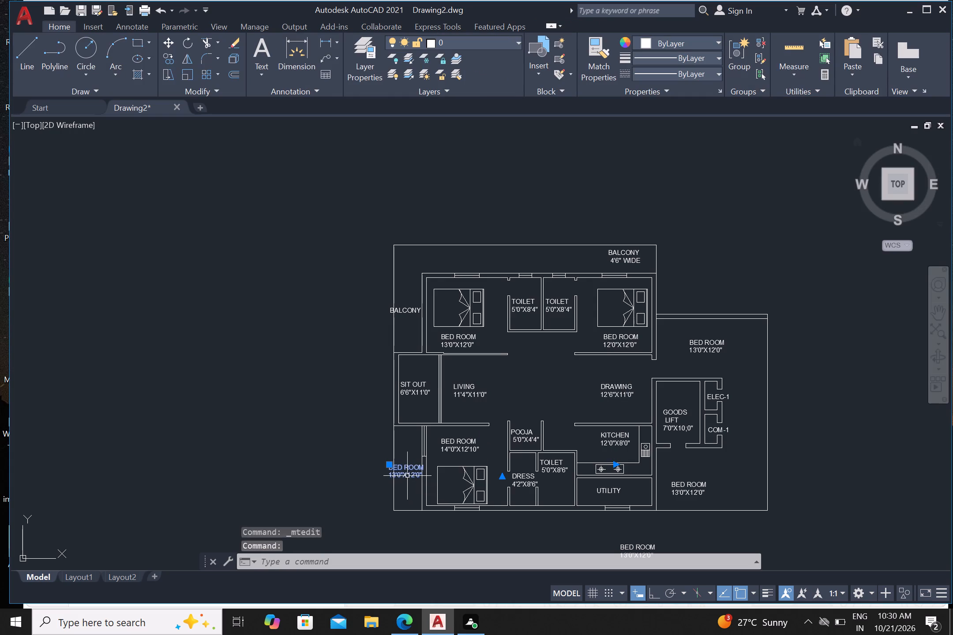
key("Delete")
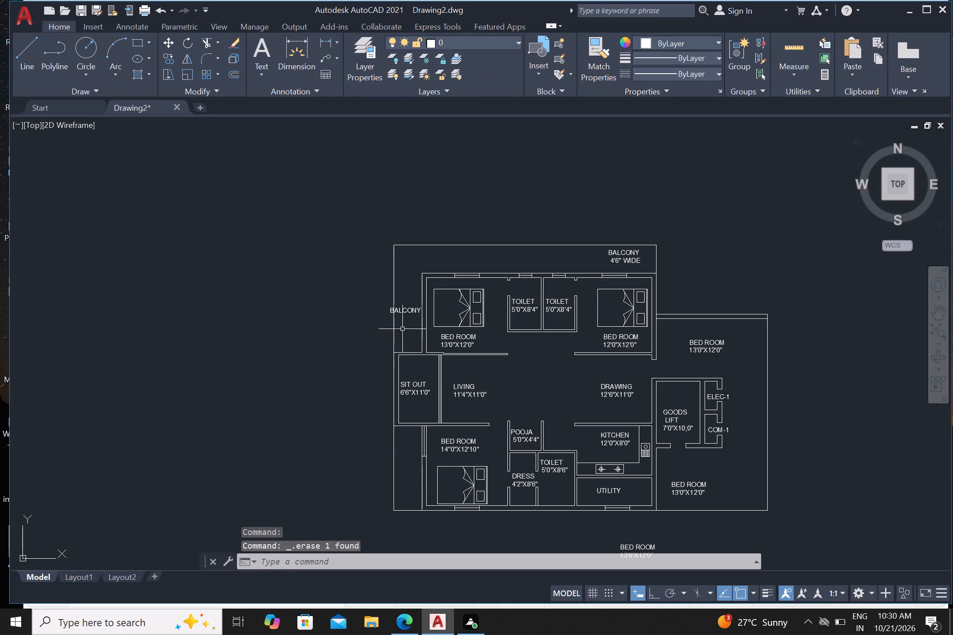
Copy the western strip's BALCONY label south into the strip beside the southwest bedroom.
left_click(401, 312)
key("c")
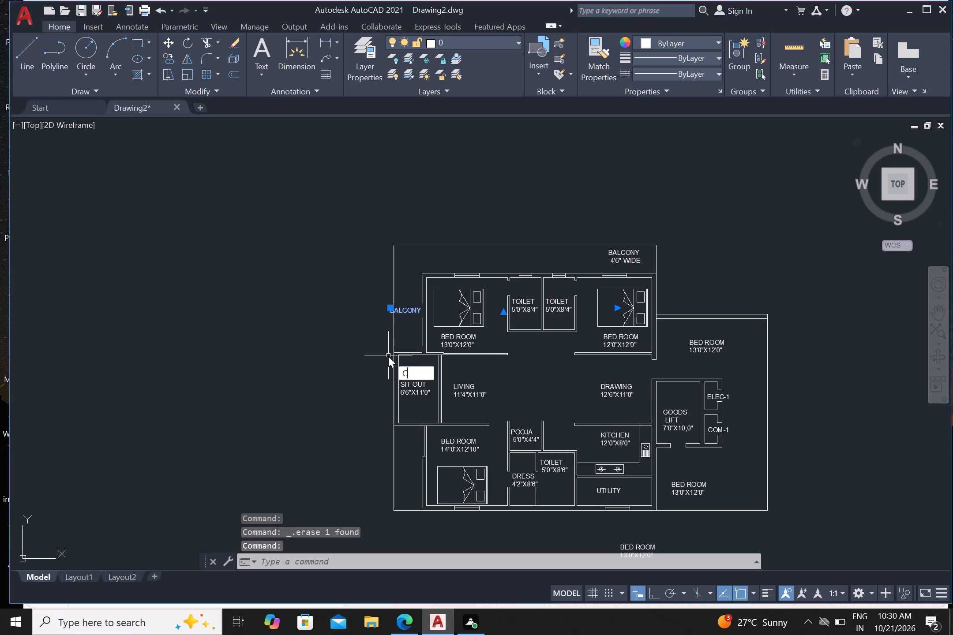
key("o")
key("Return")
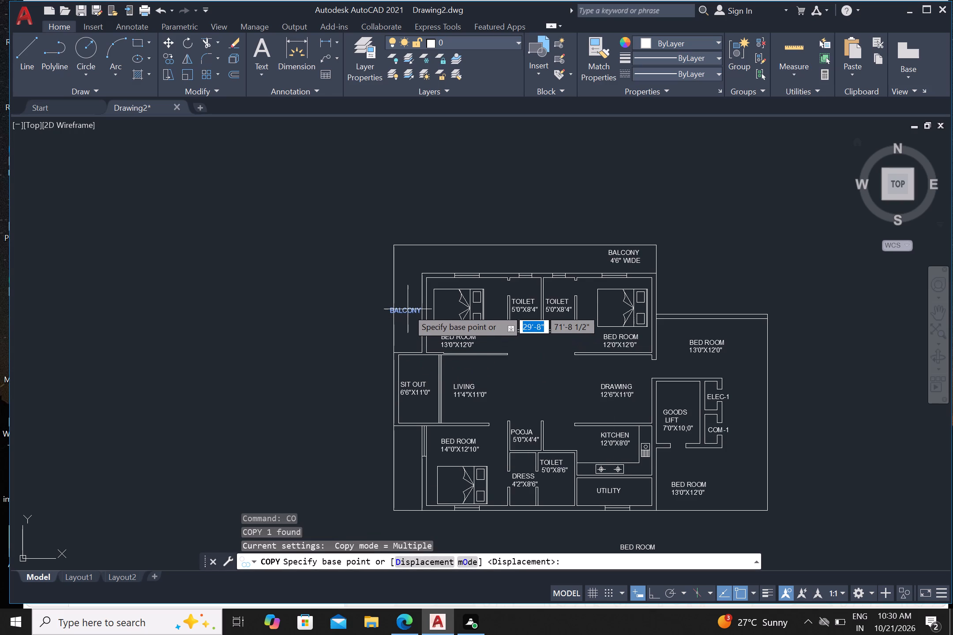
left_click(408, 309)
left_click(402, 479)
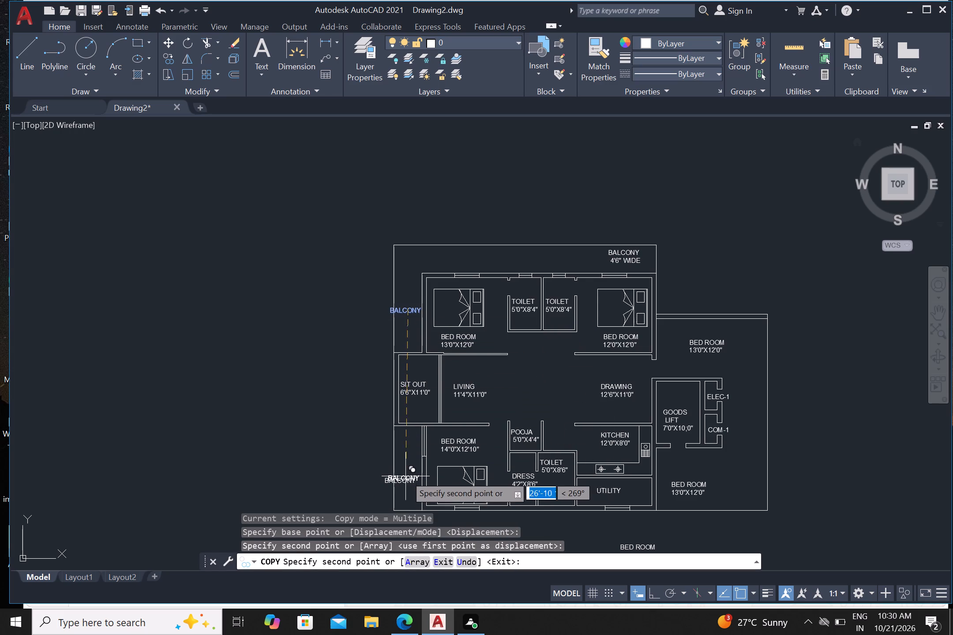
key("Escape")
Rotate the copied BALCONY label to 270° with Ortho on so it reads vertically down the strip.
left_click(395, 482)
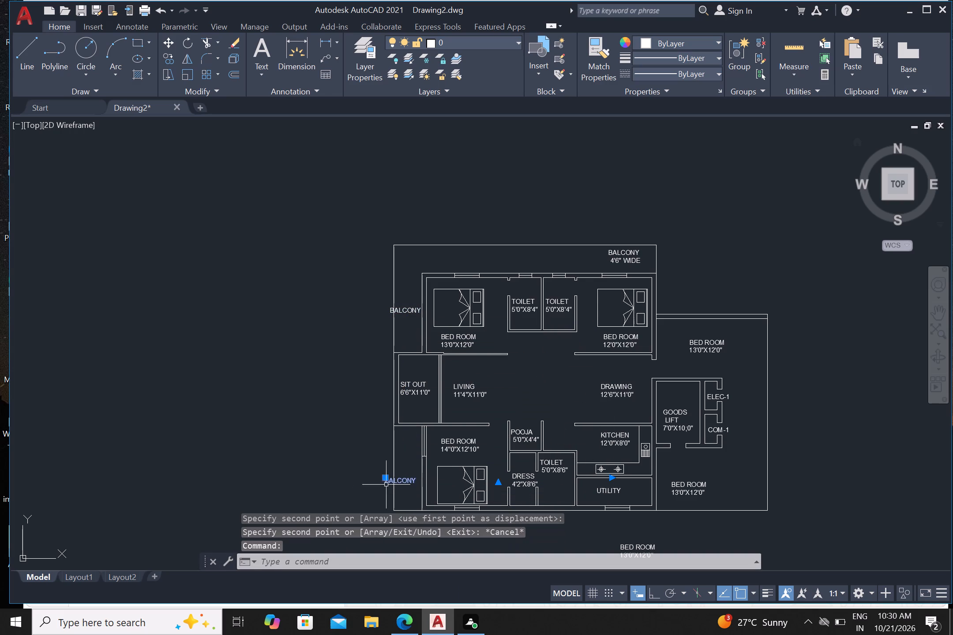
type("RE")
key("BackSpace")
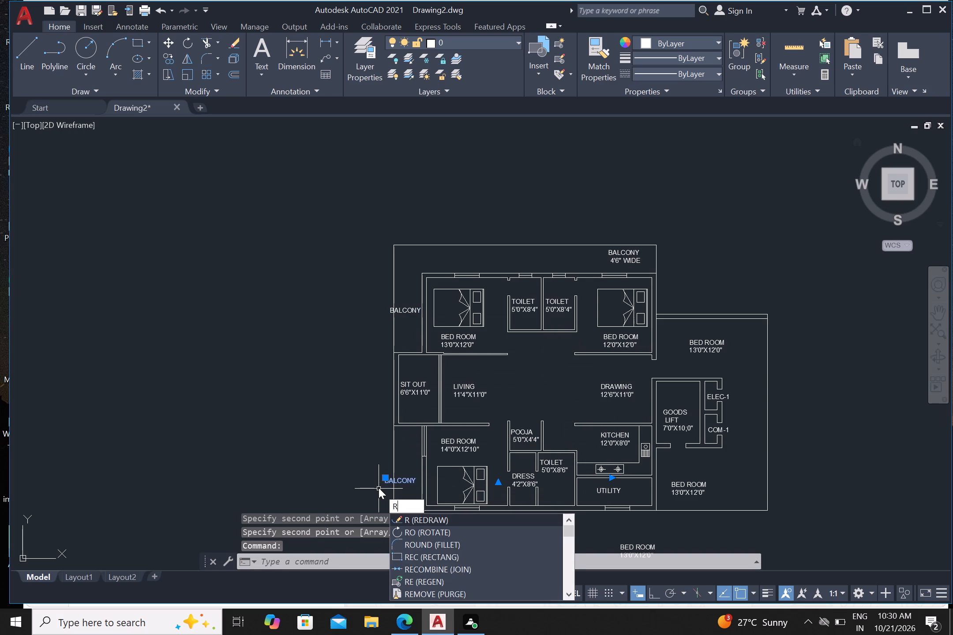
key("o")
key("Return")
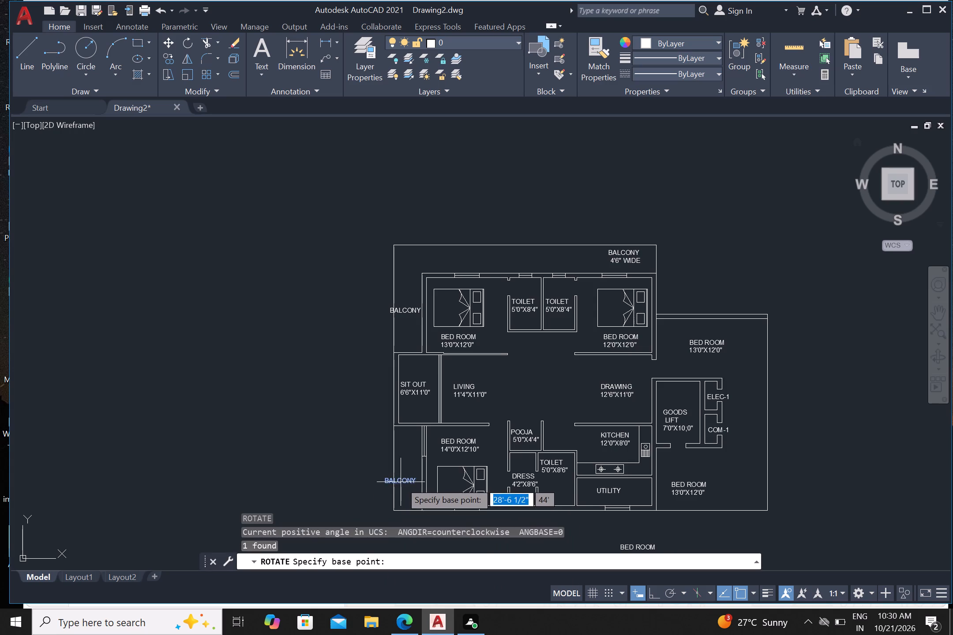
left_click(656, 598)
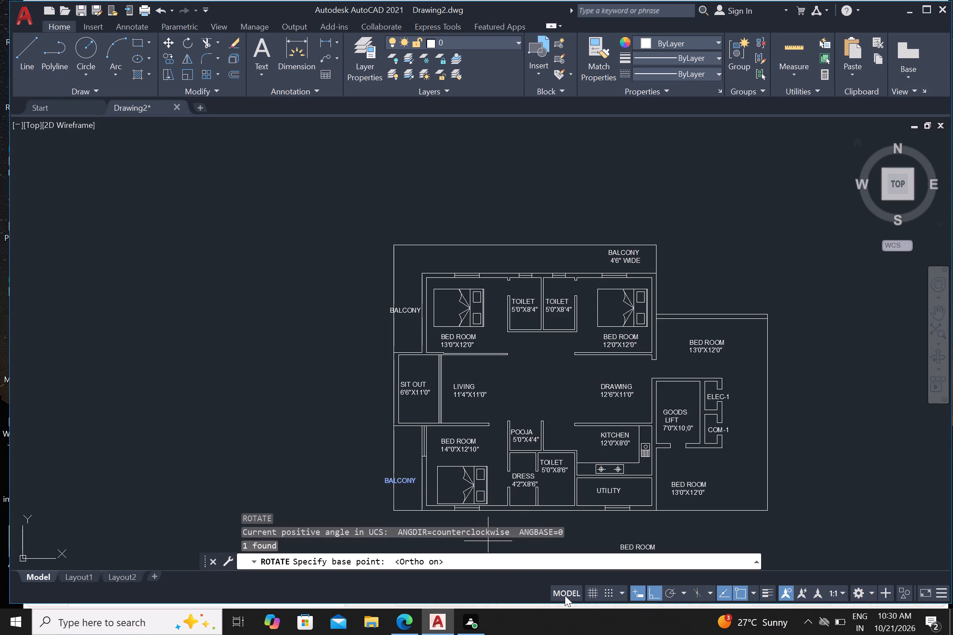
left_click(416, 483)
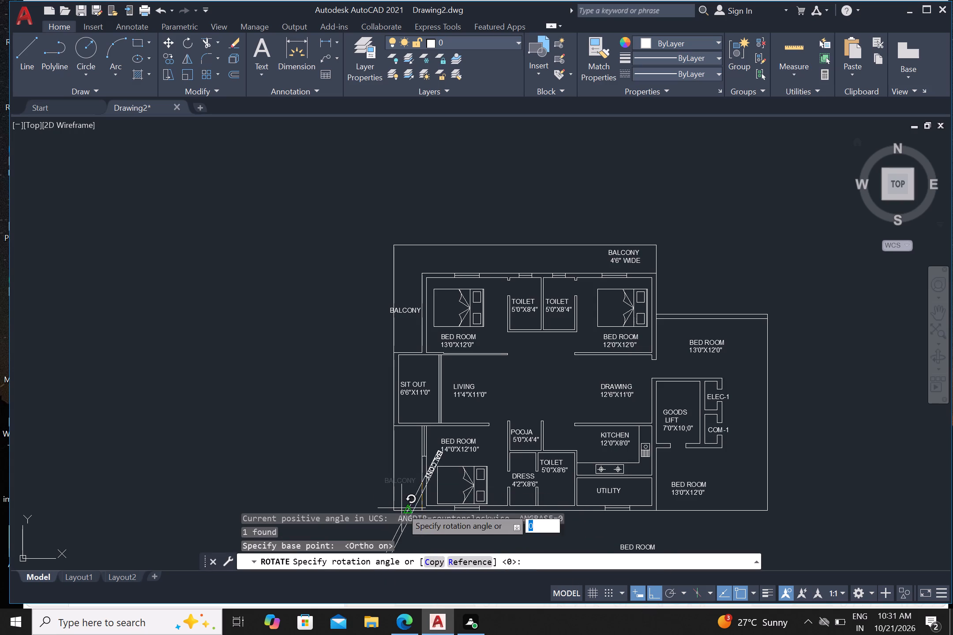
left_click(438, 543)
key("Escape")
Move the vertical BALCONY label off the wall into the middle of the southwest strip, with Ortho off.
scroll(409, 479, "up", 1)
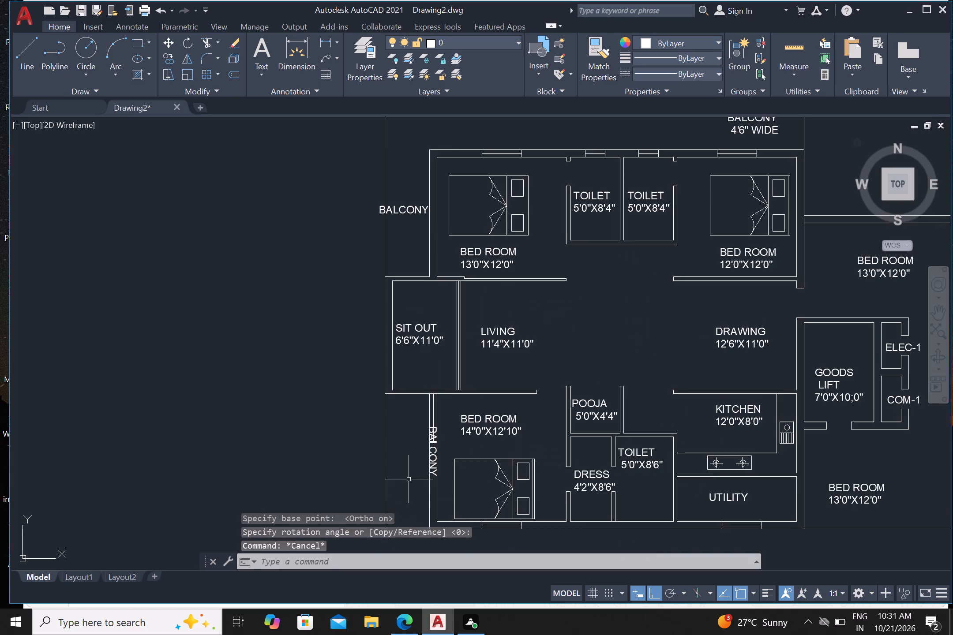
scroll(409, 479, "up", 1)
left_click(450, 452)
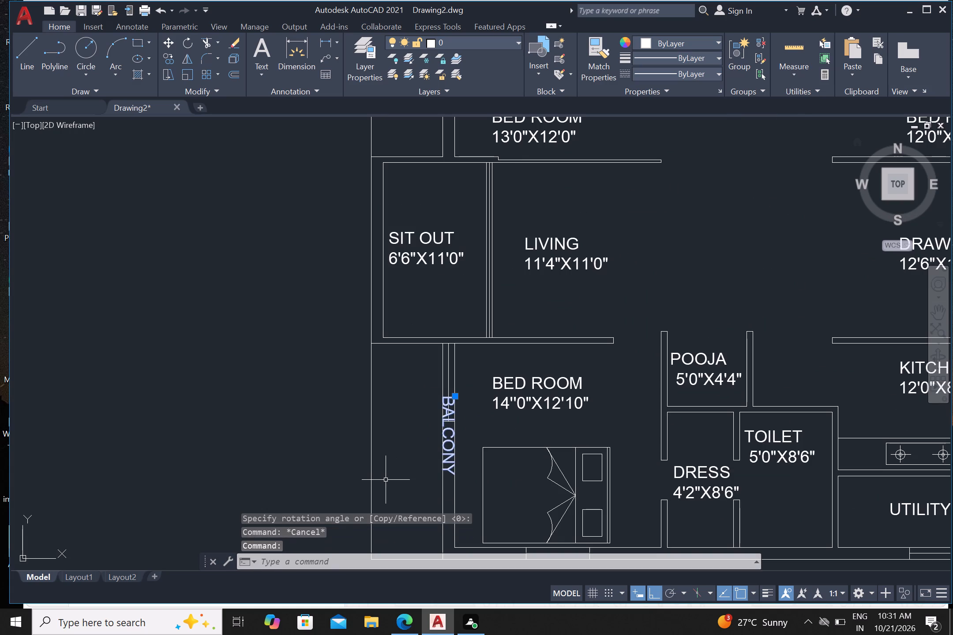
key("m")
key("Return")
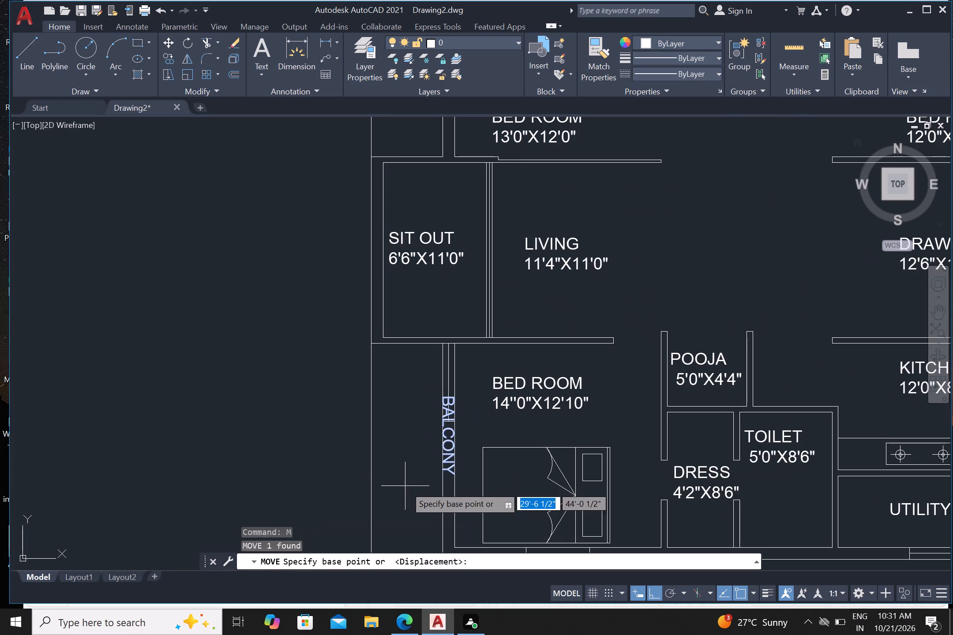
left_click(450, 433)
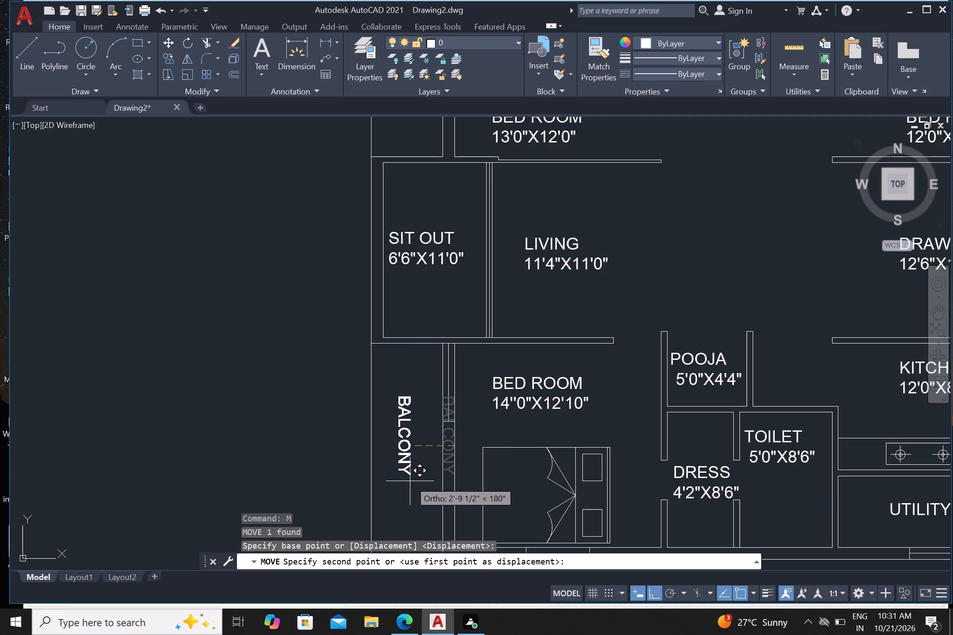
scroll(410, 480, "down", 2)
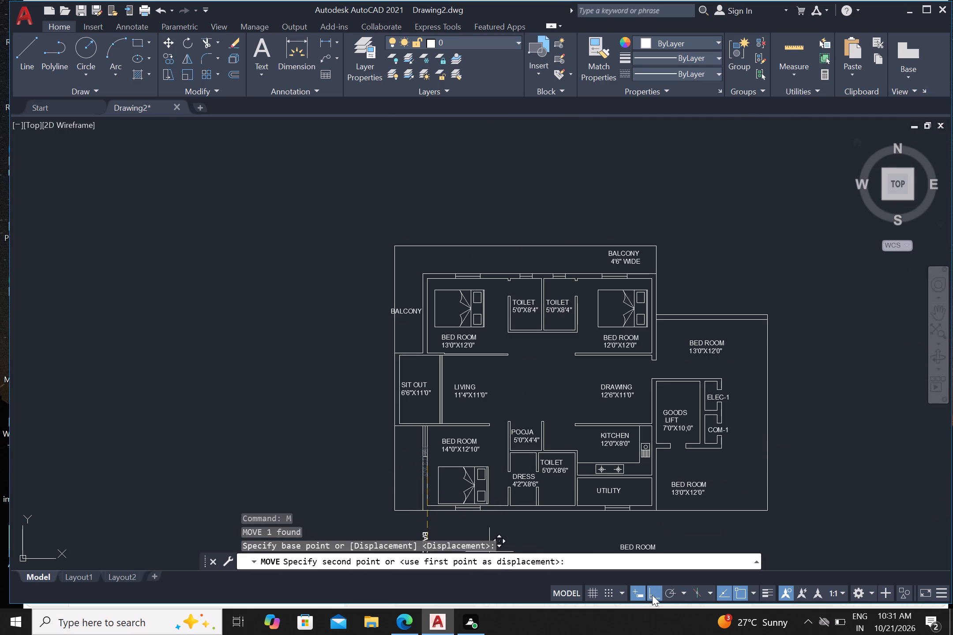
left_click_drag(659, 596, 655, 590)
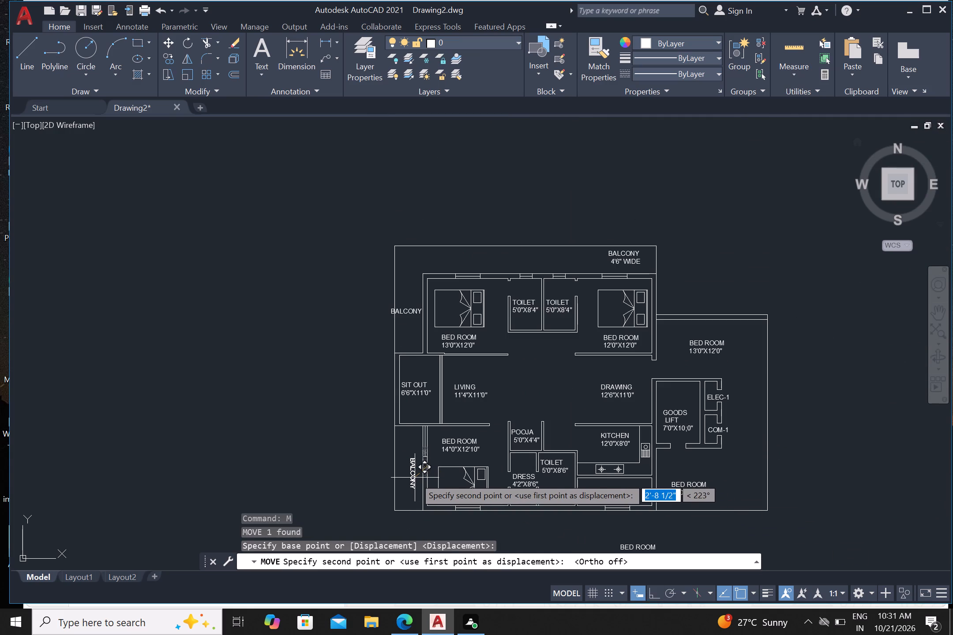
left_click(413, 478)
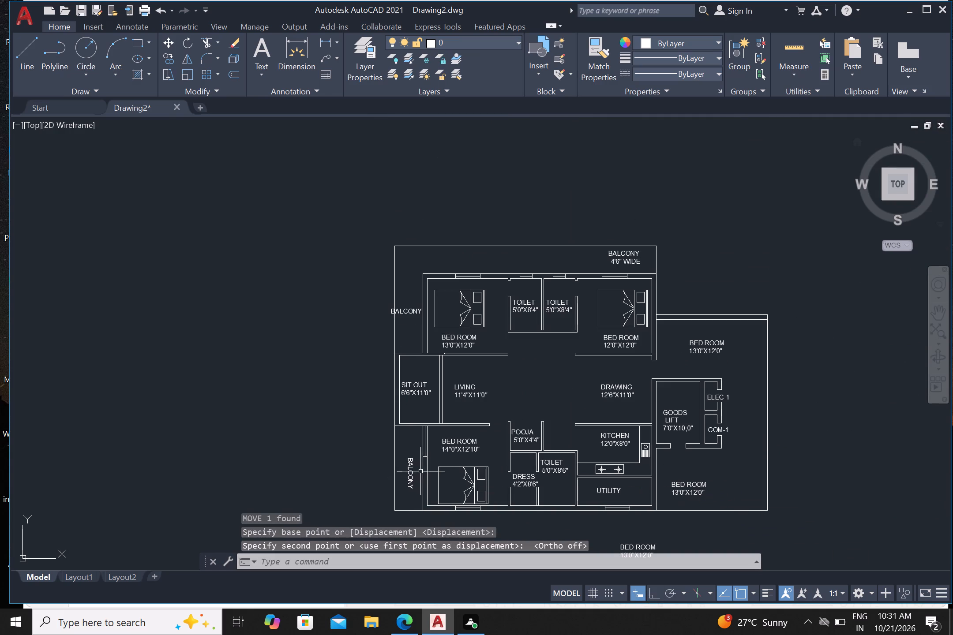
key("Escape")
Change the name line of the BED ROOM label in the area north of the goods lift to LOBBY.
scroll(490, 477, "down", 1)
scroll(688, 497, "up", 2)
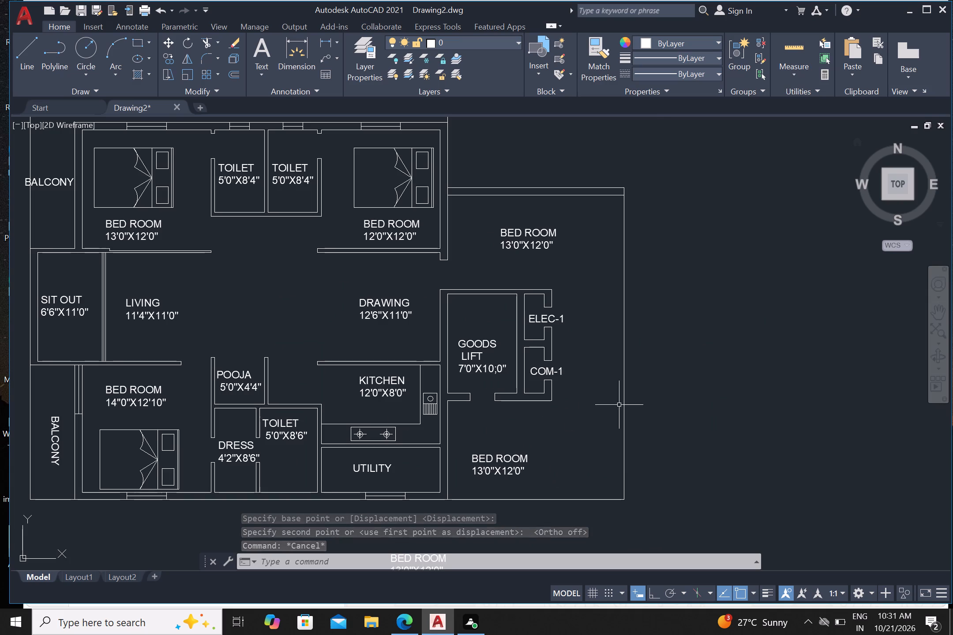
left_click(528, 237)
right_click(528, 237)
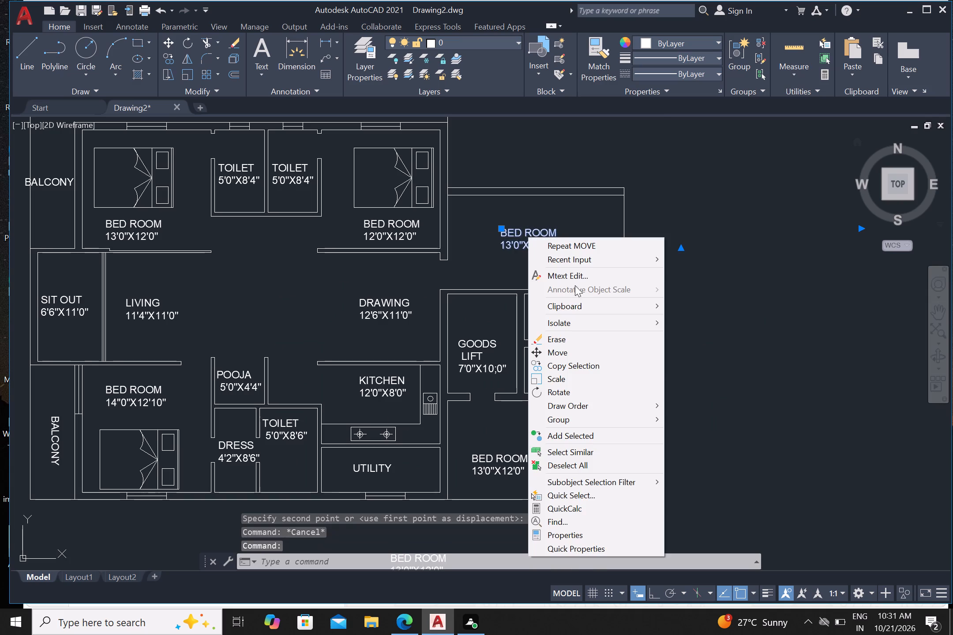
left_click(577, 273)
left_click(564, 231)
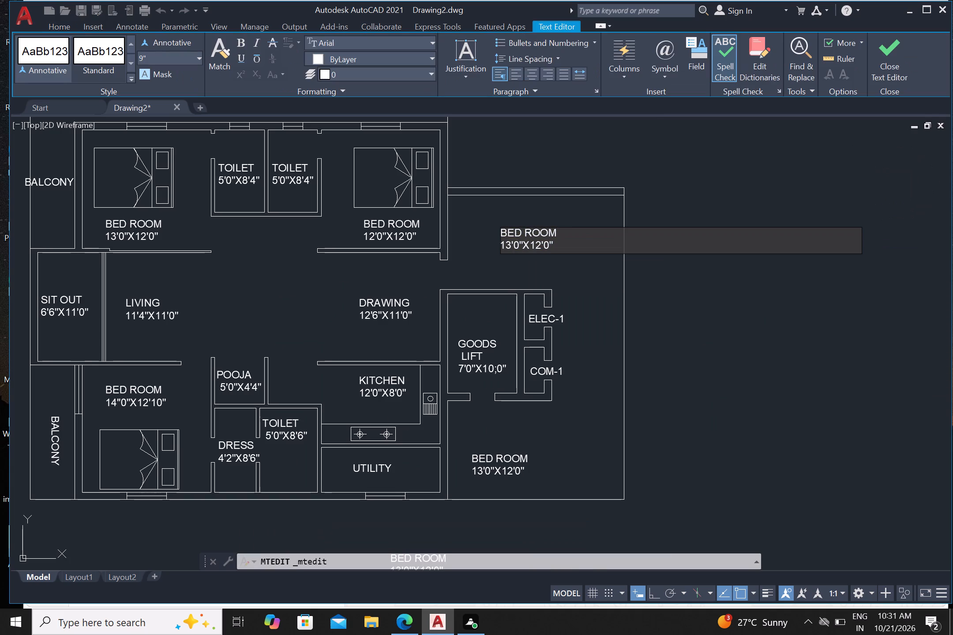
key("BackSpace")
key("BackSpace")
key("BackSpace")
key("BackSpace")
key("BackSpace")
key("BackSpace")
key("BackSpace")
key("BackSpace")
key("BackSpace")
key("BackSpace")
key("BackSpace")
type("LOBBY")
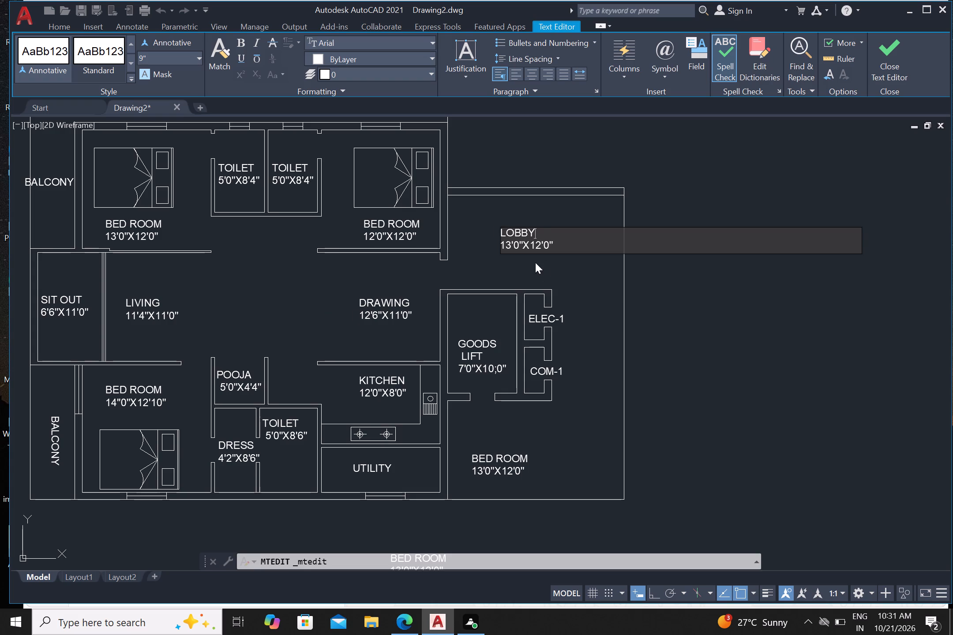
Replace the size line of the LOBBY label with 17'10"X10'0".
left_click(559, 245)
key("BackSpace")
key("BackSpace")
key("BackSpace")
key("BackSpace")
key("BackSpace")
key("BackSpace")
key("BackSpace")
key("BackSpace")
key("BackSpace")
key("BackSpace")
key("BackSpace")
key("BackSpace")
key("Return")
type("17'10\"X")
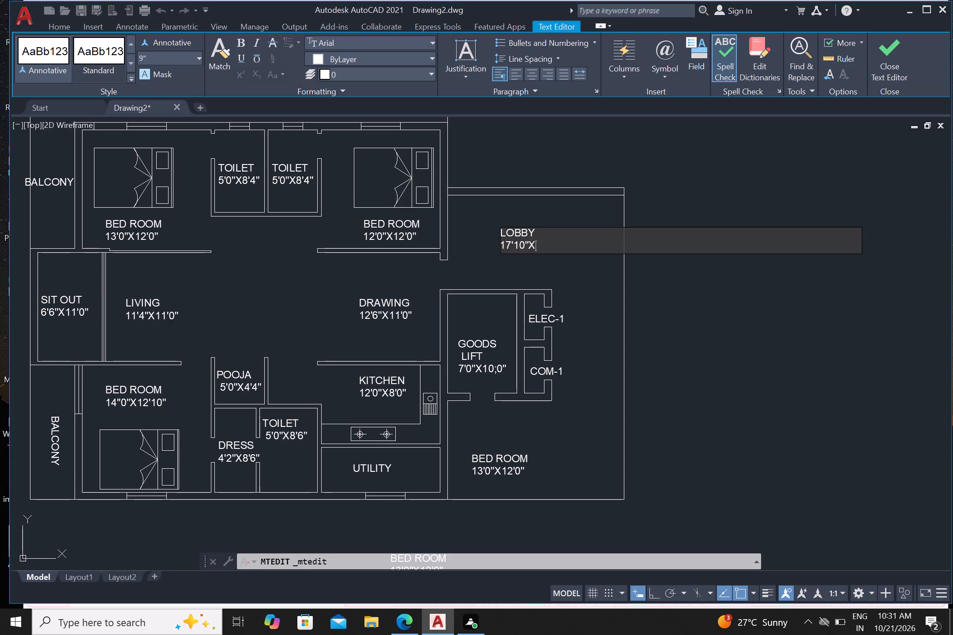
type("10'0\"")
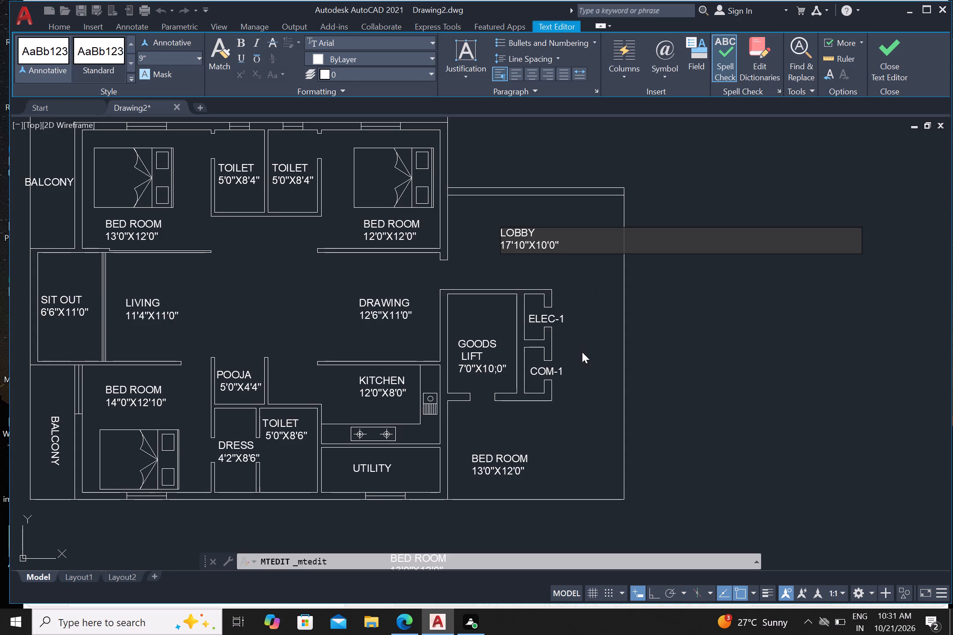
left_click(582, 352)
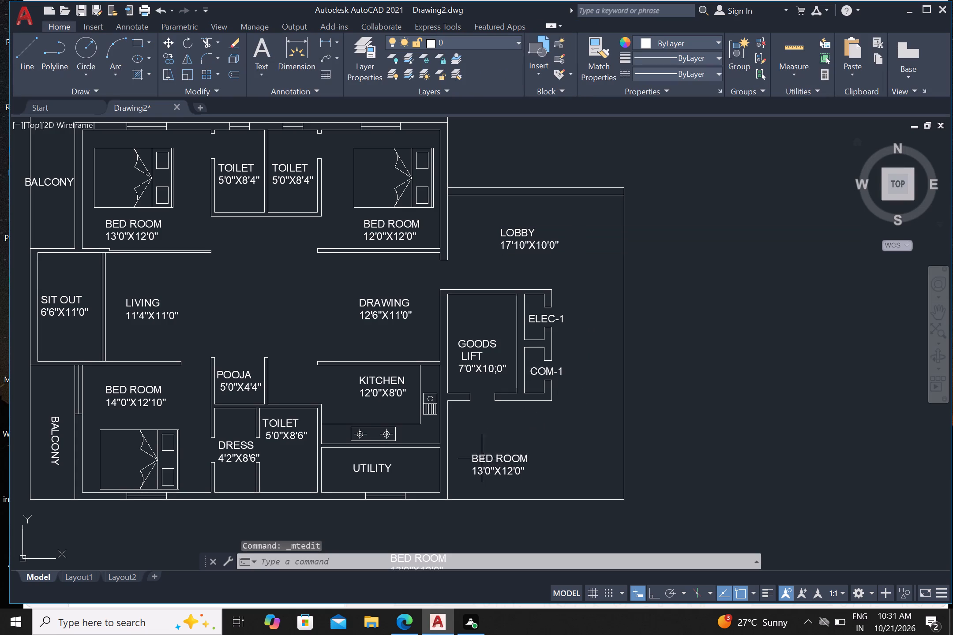
Change the name line of the BED ROOM label in the area south of the goods lift to LOBBY.
left_click(496, 468)
right_click(496, 468)
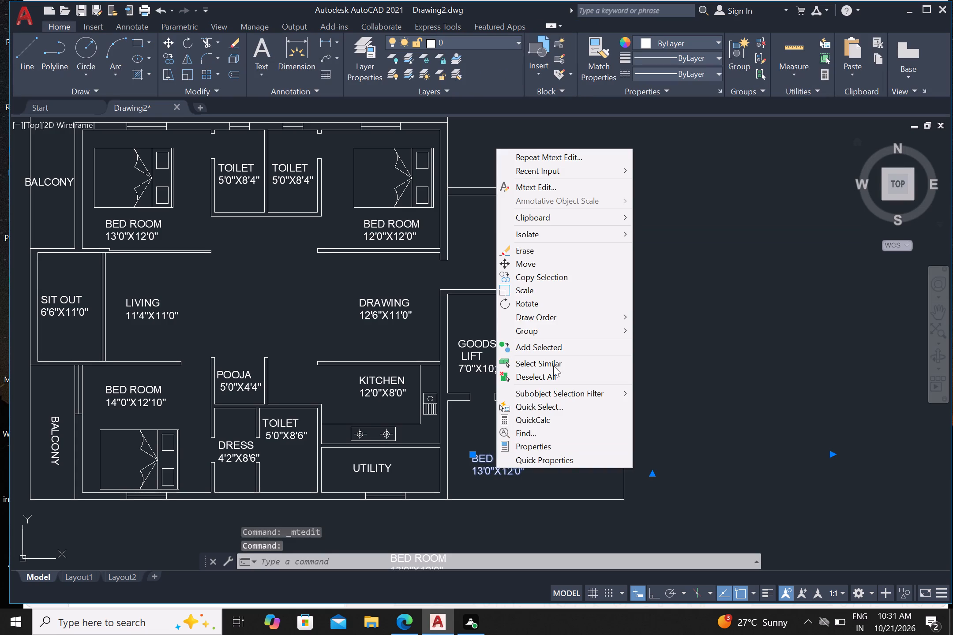
left_click(582, 191)
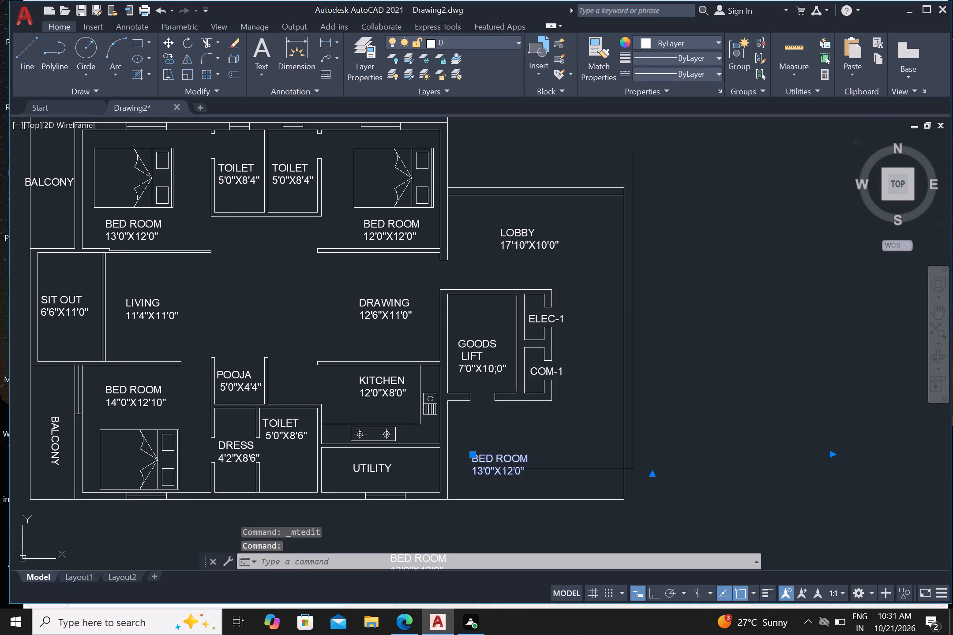
left_click_drag(533, 452, 527, 460)
left_click(500, 459)
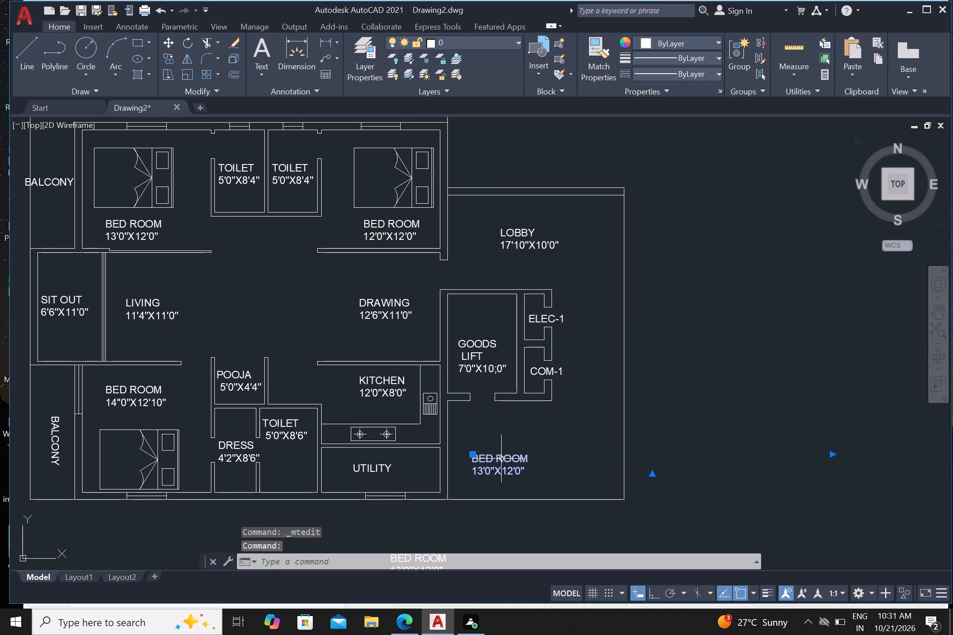
right_click(502, 459)
left_click(561, 178)
left_click(526, 462)
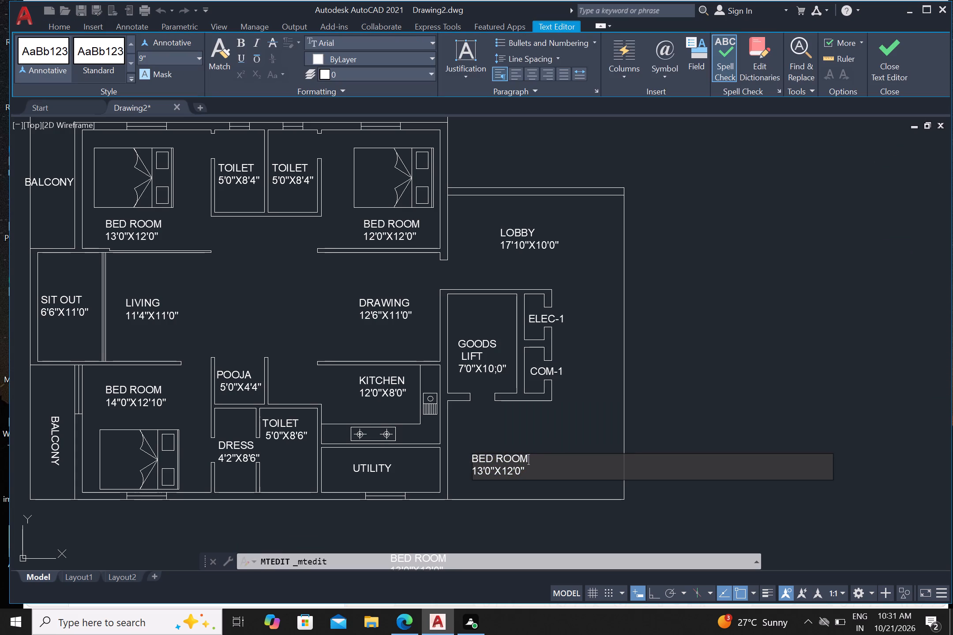
key("BackSpace")
key("BackSpace")
key("BackSpace")
key("BackSpace")
key("BackSpace")
key("BackSpace")
key("BackSpace")
key("BackSpace")
key("BackSpace")
key("BackSpace")
type("LOBBY")
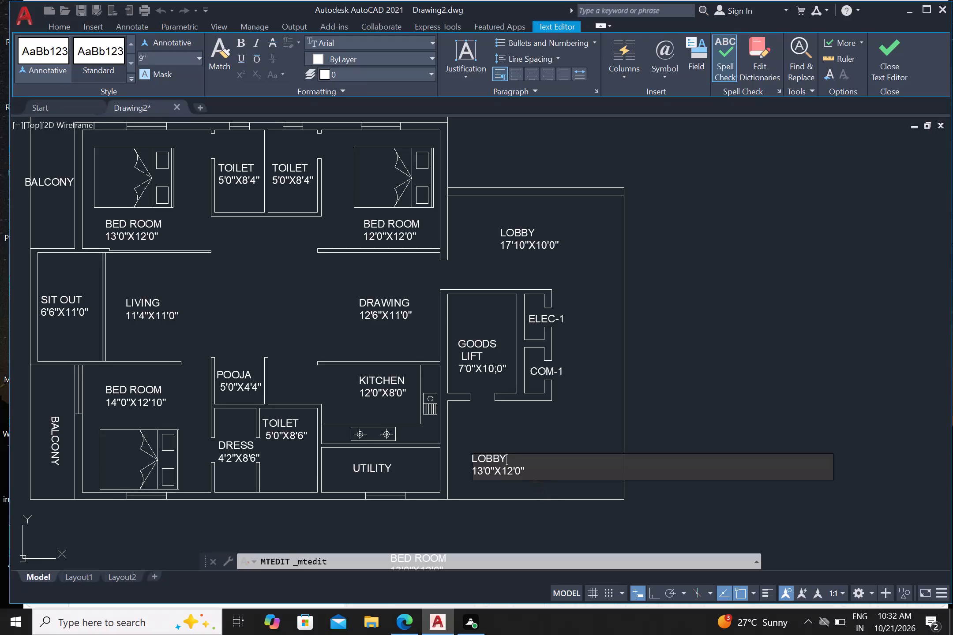
Replace the size line of the LOBBY label south of the goods lift with 10'6"X10'0".
left_click(530, 477)
key("BackSpace")
key("BackSpace")
key("BackSpace")
key("BackSpace")
key("BackSpace")
key("BackSpace")
key("BackSpace")
key("BackSpace")
key("BackSpace")
key("BackSpace")
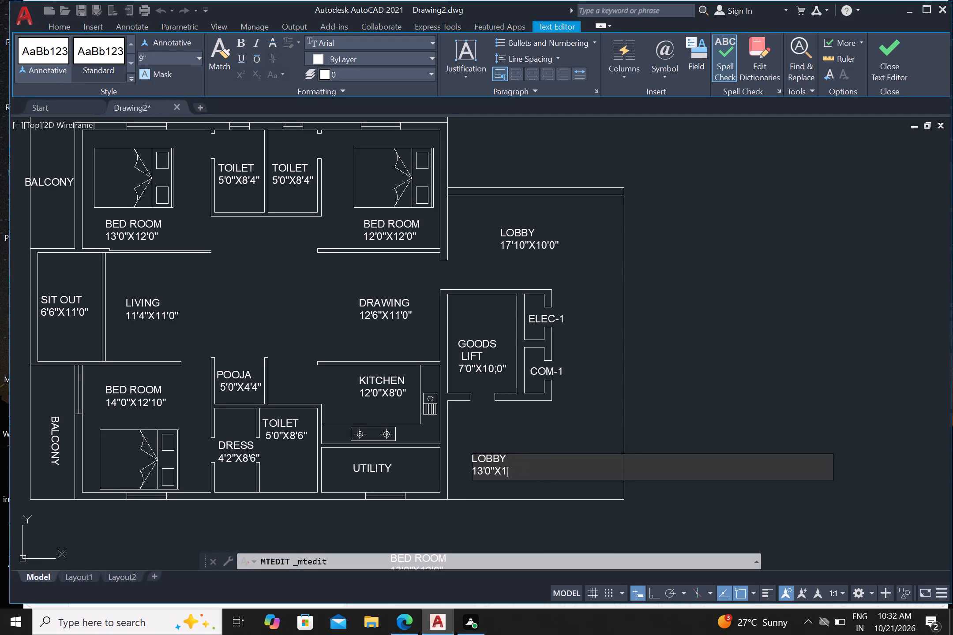
key("BackSpace")
type("10'")
key("6")
type("\"X")
type("10'0\"")
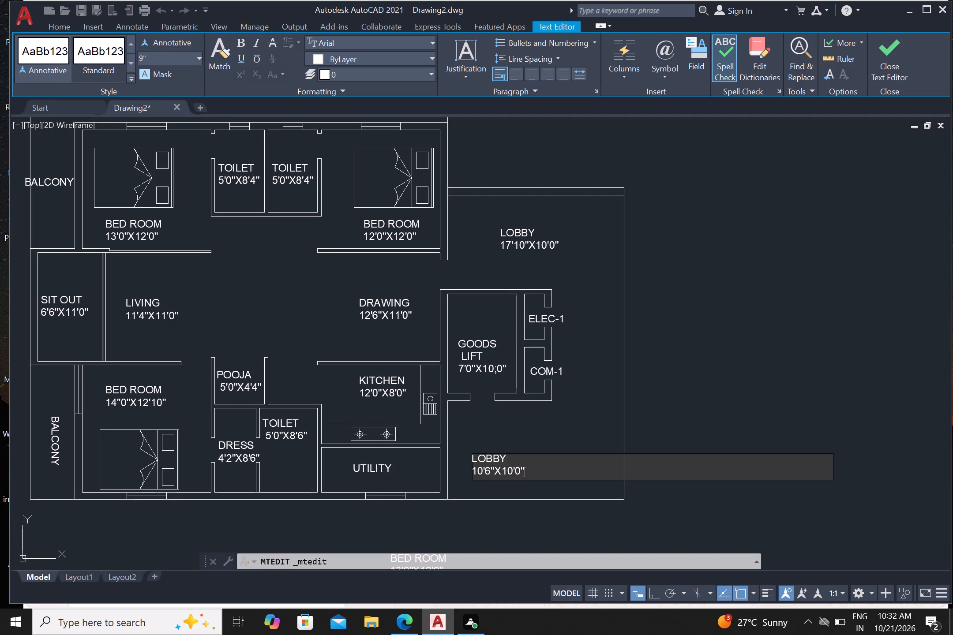
left_click_drag(553, 560, 555, 549)
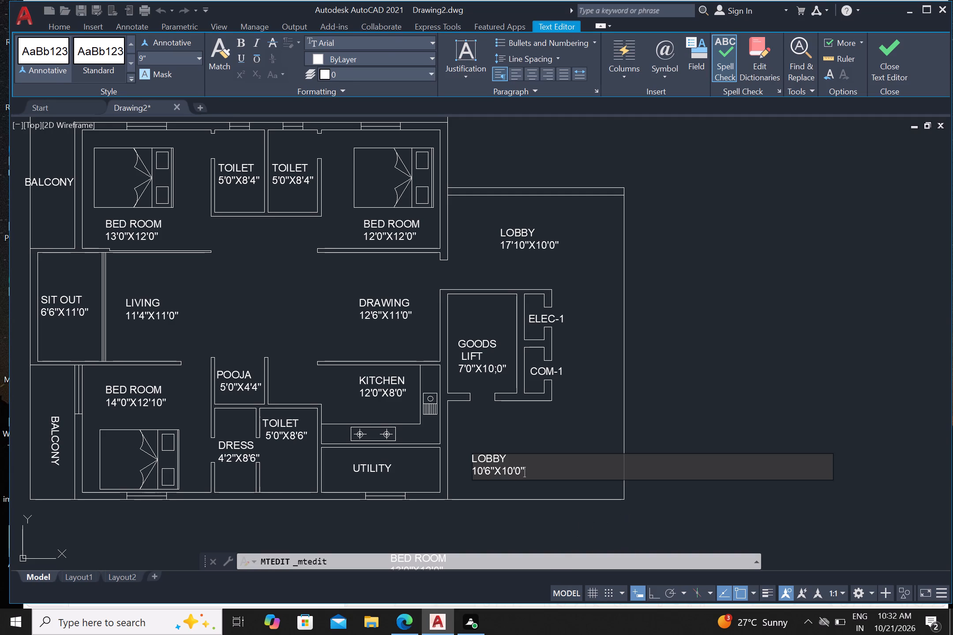
left_click(624, 512)
Delete the spare BED ROOM label lying below the floor plan.
scroll(627, 511, "down", 2)
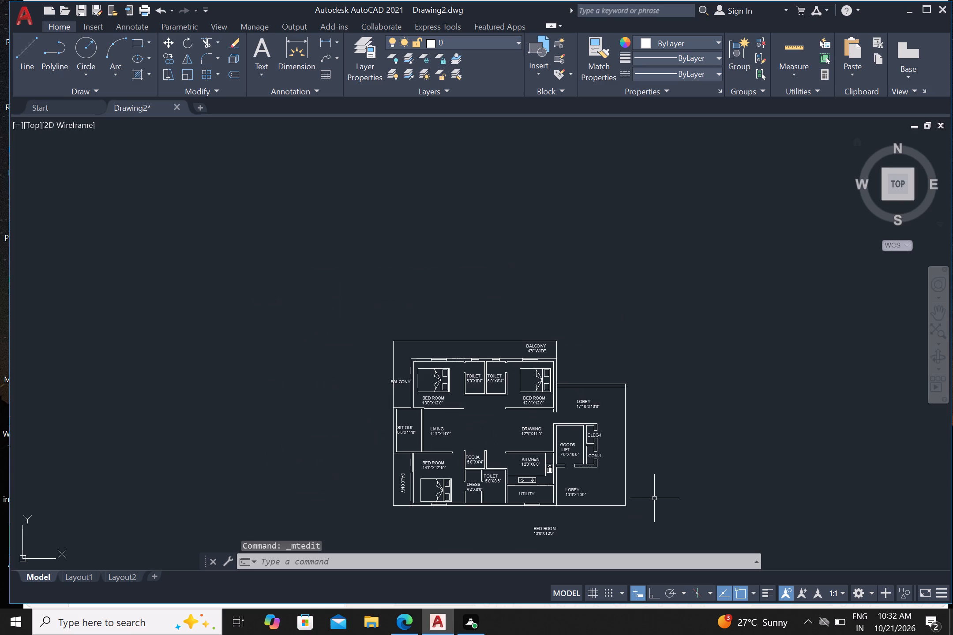
middle_click_drag(632, 492, 658, 366)
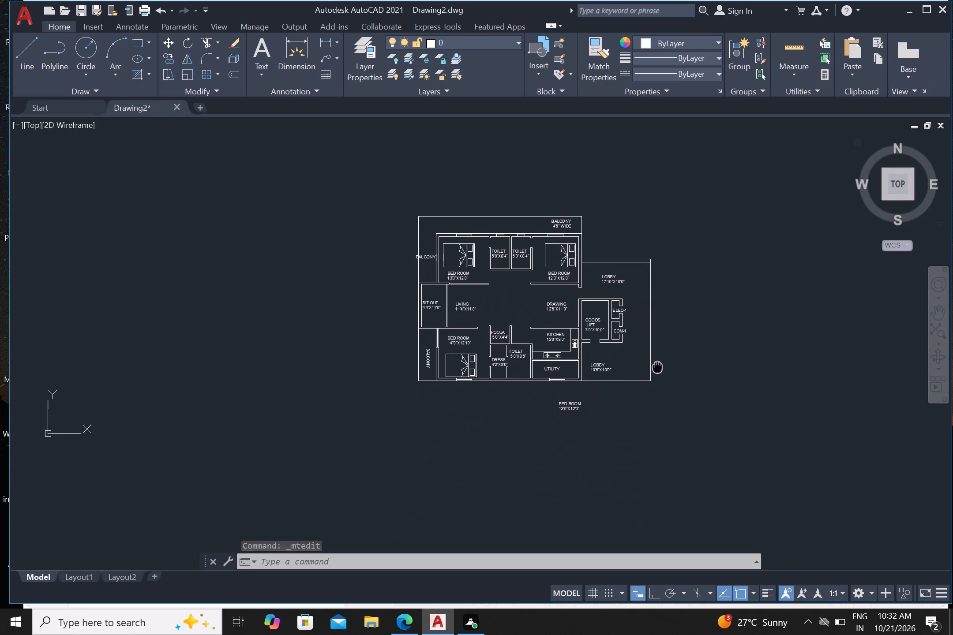
middle_click_drag(658, 366, 658, 366)
left_click(570, 406)
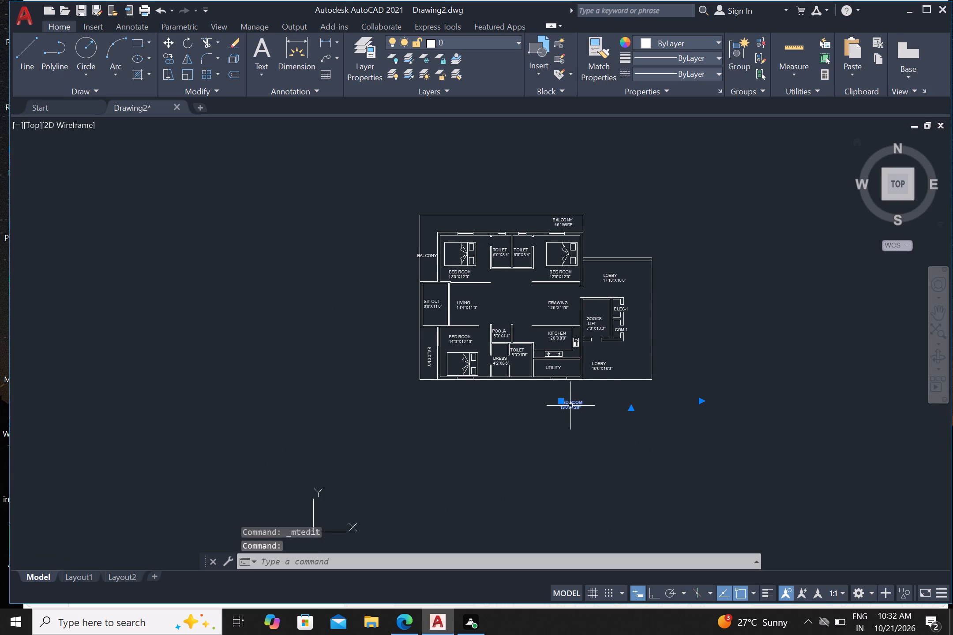
key("Delete")
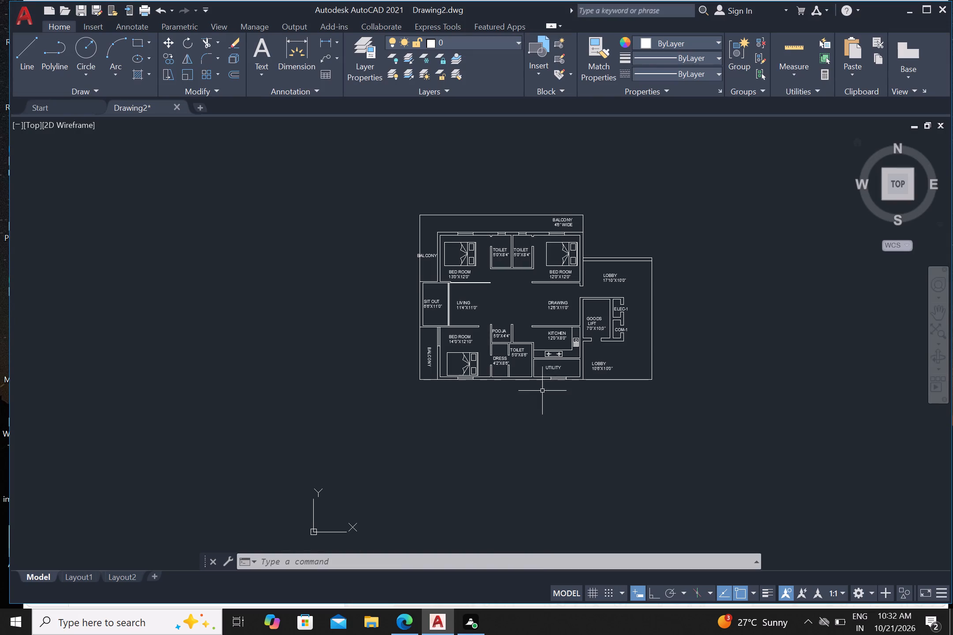
Copy the DRAWING room label to the empty space below the plan's south wall.
left_click(557, 305)
type("CO")
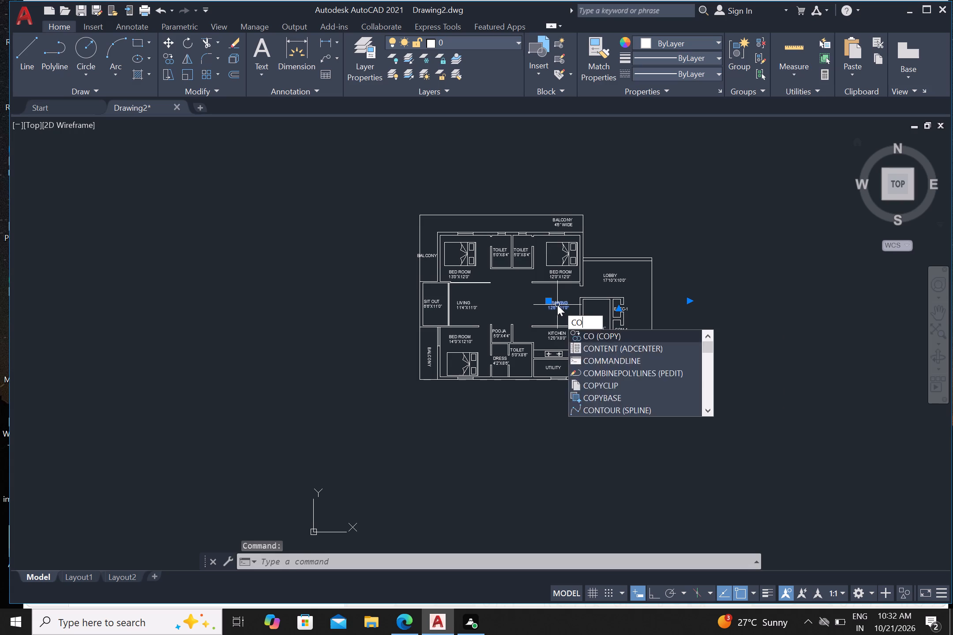
key("Return")
left_click(557, 305)
left_click(496, 407)
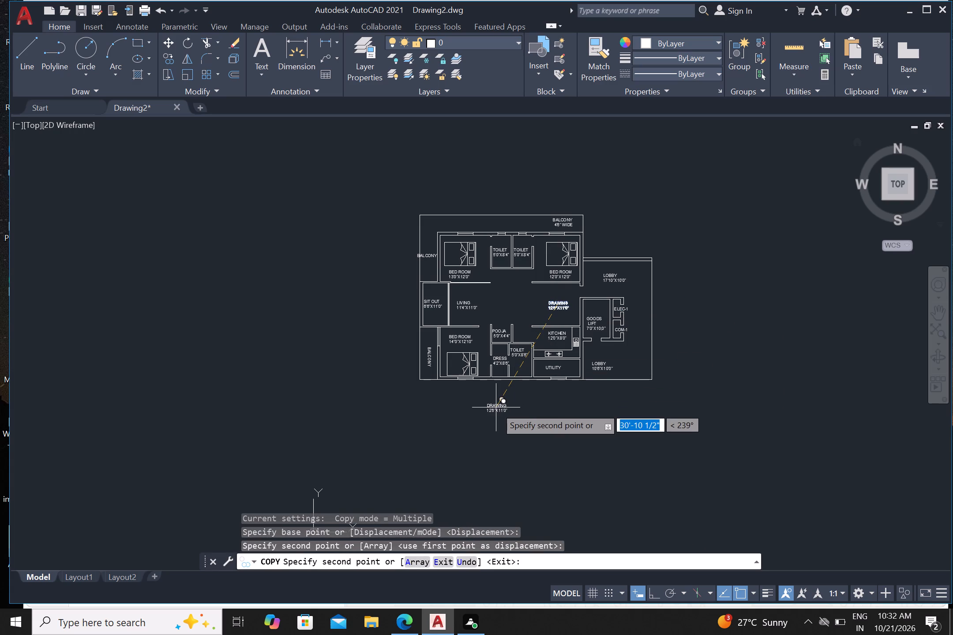
key("Escape")
Replace both lines of the copied DRAWING label below the plan with the title GROUND FLOOR PLAN.
scroll(499, 410, "up", 2)
left_click(485, 412)
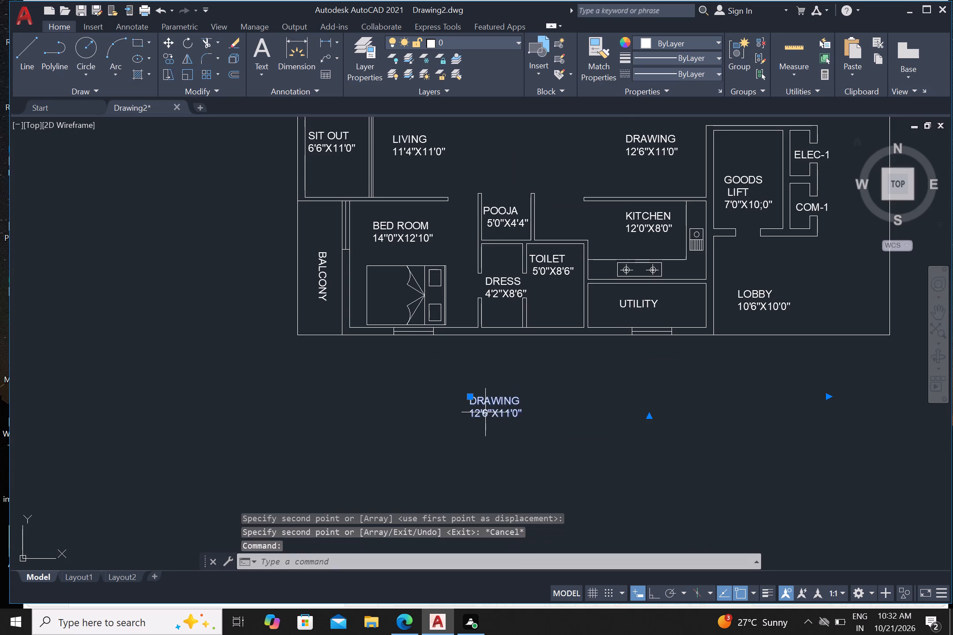
right_click_drag(486, 412, 490, 414)
left_click(556, 130)
left_click(527, 413)
key("BackSpace")
key("BackSpace")
key("BackSpace")
key("BackSpace")
key("BackSpace")
key("BackSpace")
key("BackSpace")
key("BackSpace")
key("BackSpace")
key("BackSpace")
key("BackSpace")
key("BackSpace")
key("BackSpace")
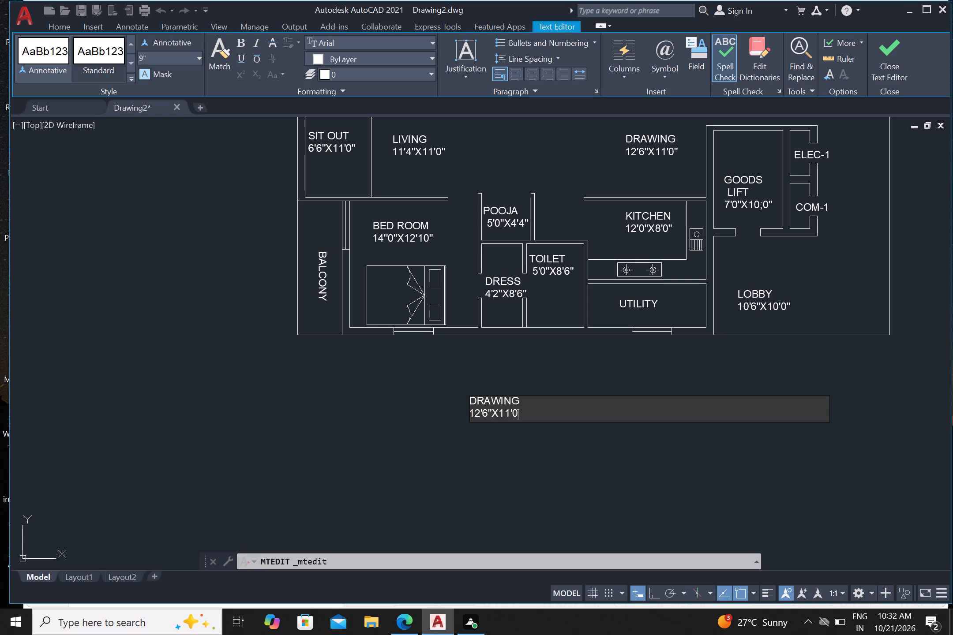
key("BackSpace")
key("BackSpace")
key("BackSpace")
key("BackSpace")
key("BackSpace")
key("BackSpace")
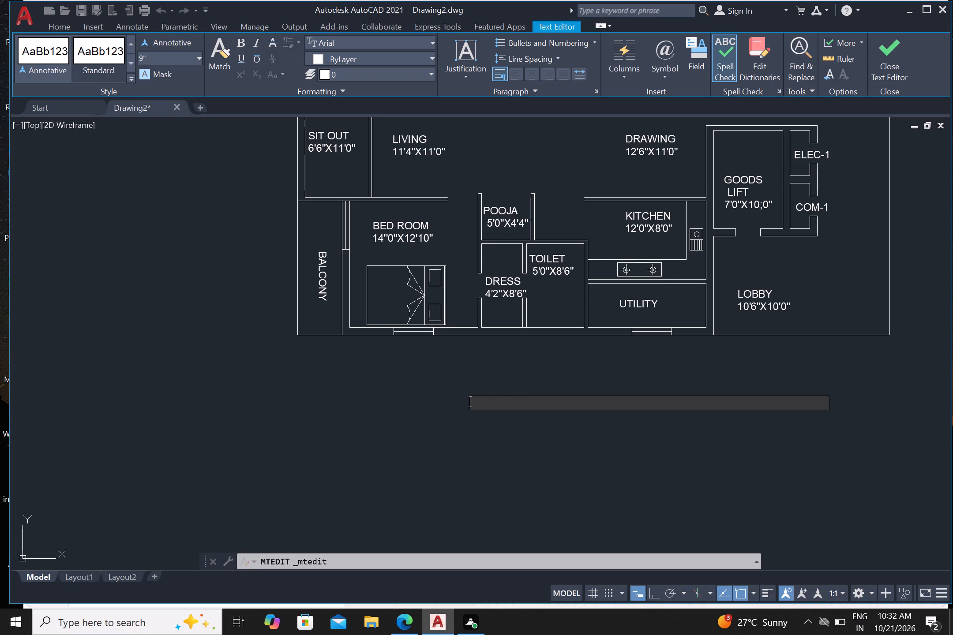
type("GROUND FLOOR PLAN")
left_click(525, 460)
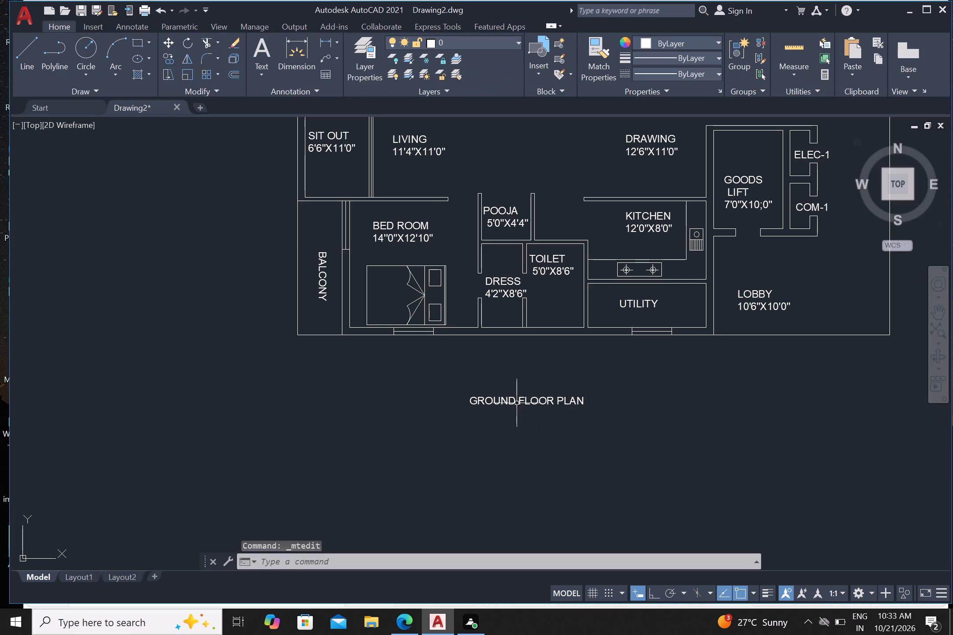
Set the text height of the GROUND FLOOR PLAN title to 15".
left_click(518, 403)
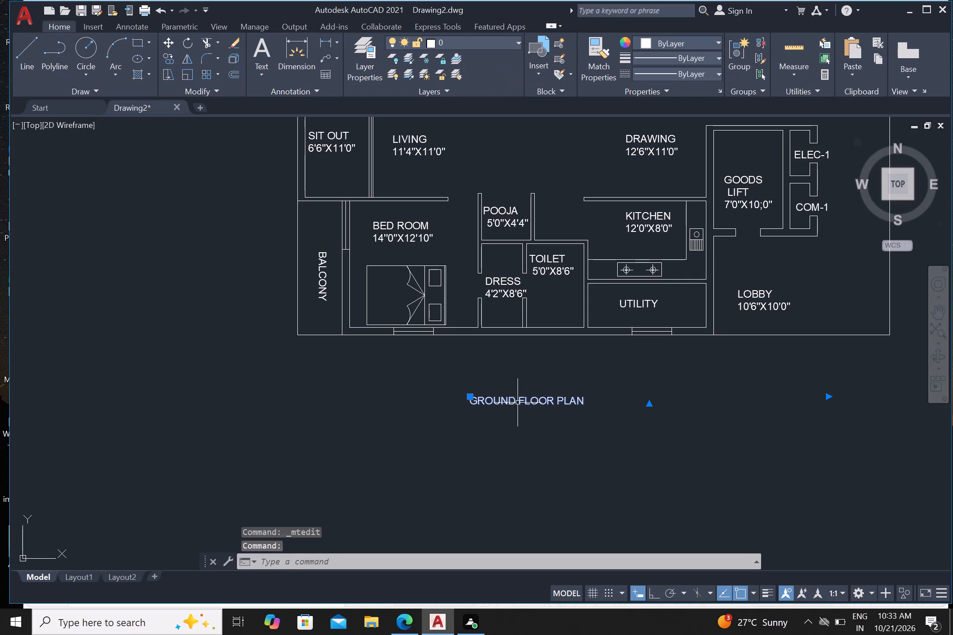
key("ctrl+1")
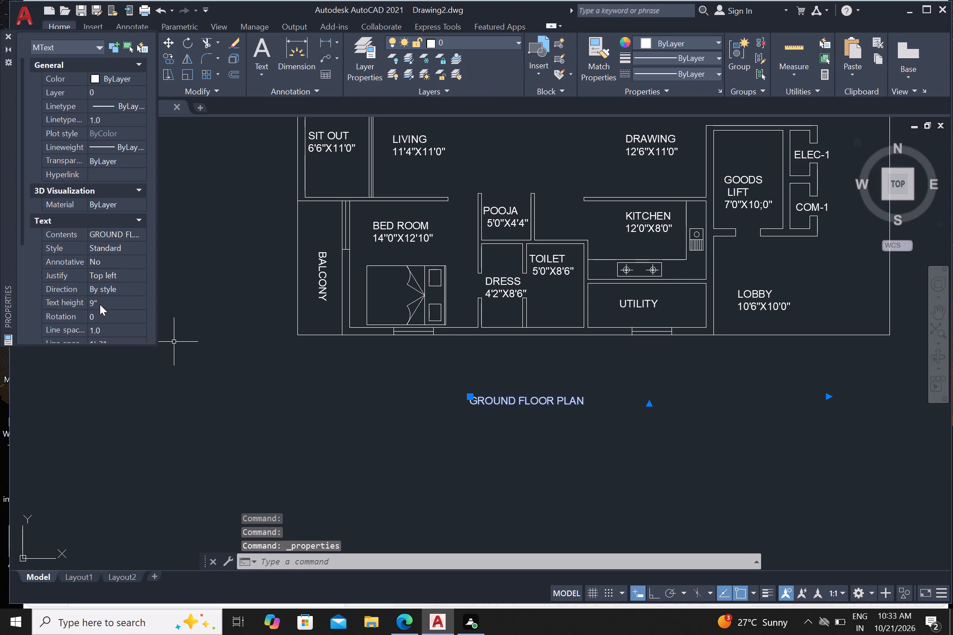
left_click(100, 303)
key("1")
key("5")
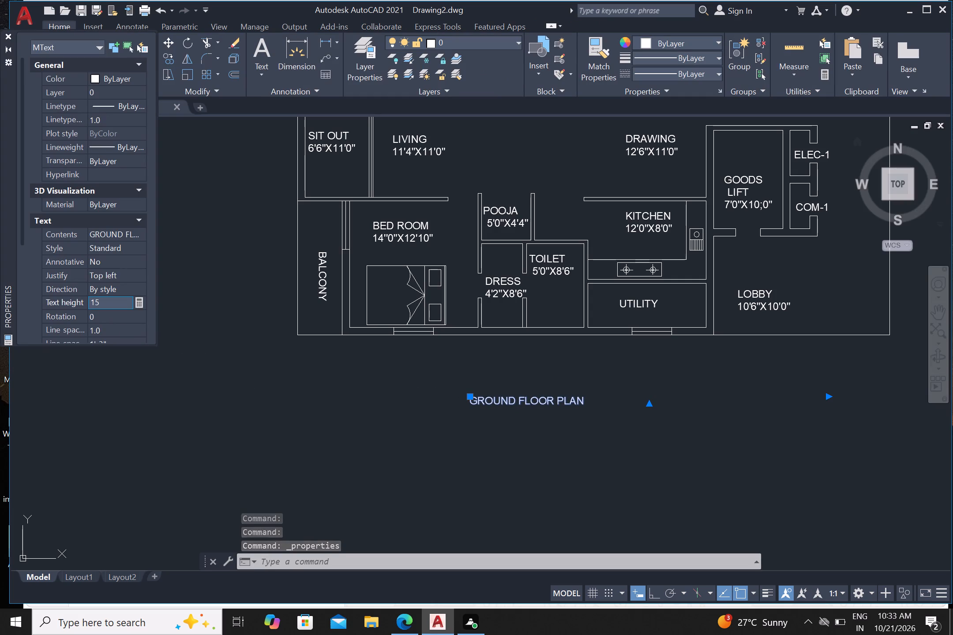
key("shift+quotedbl")
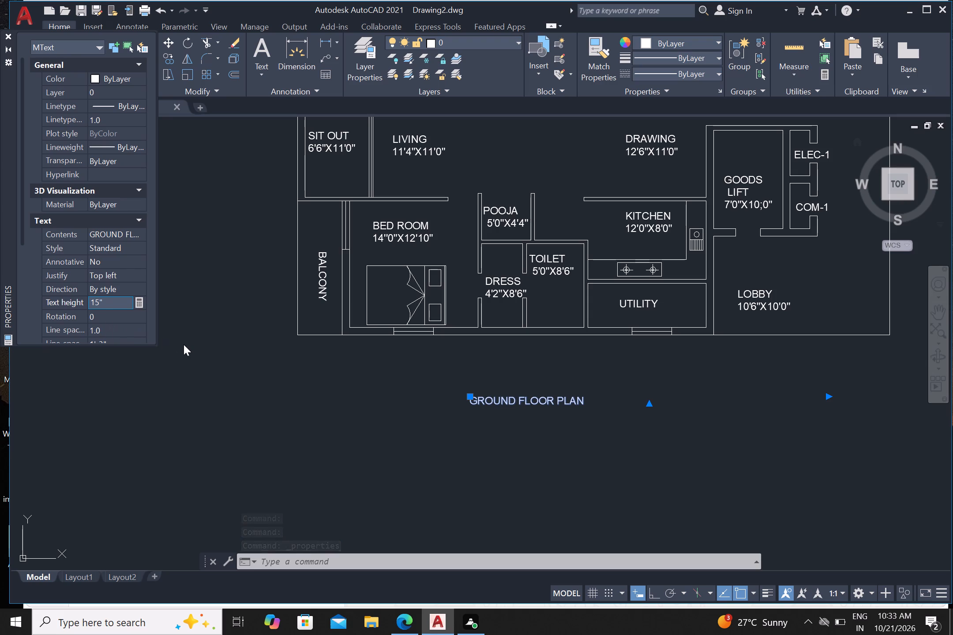
key("Return")
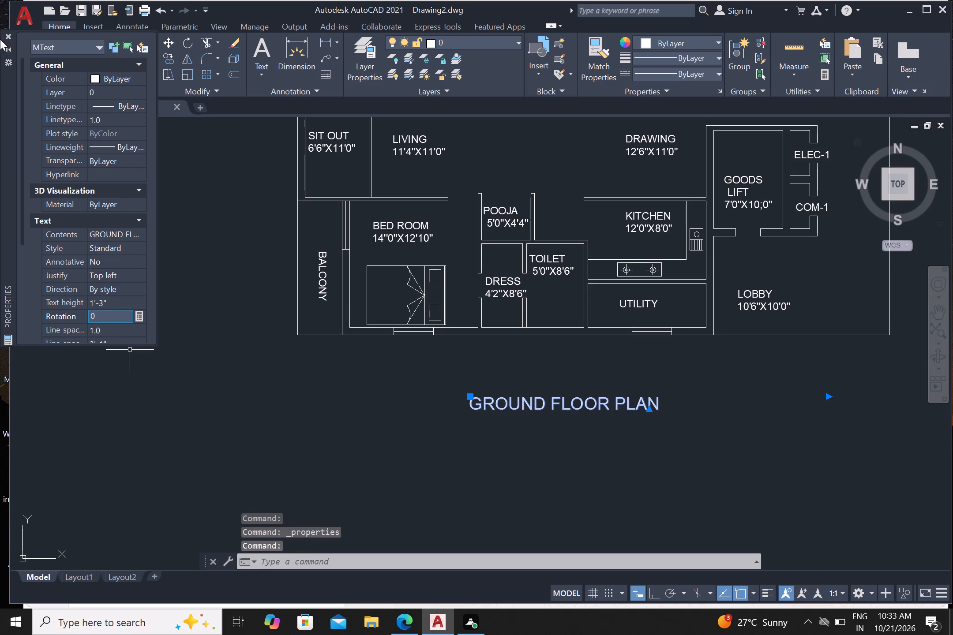
left_click(3, 35)
key("Escape")
Move the GROUND FLOOR PLAN title slightly west and closer to the plan's south wall.
scroll(221, 294, "down", 2)
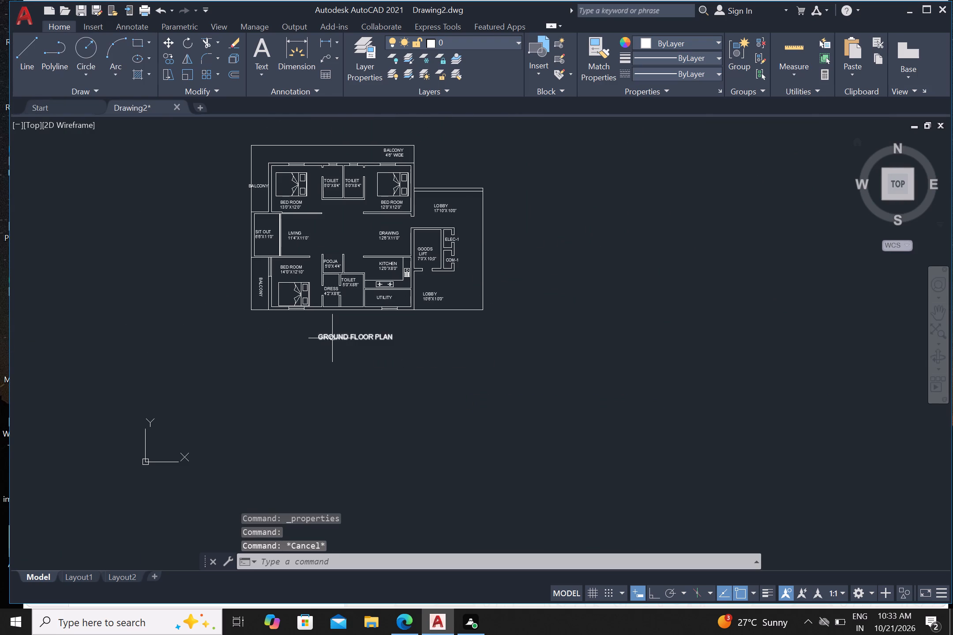
left_click(334, 338)
key("m")
key("Return")
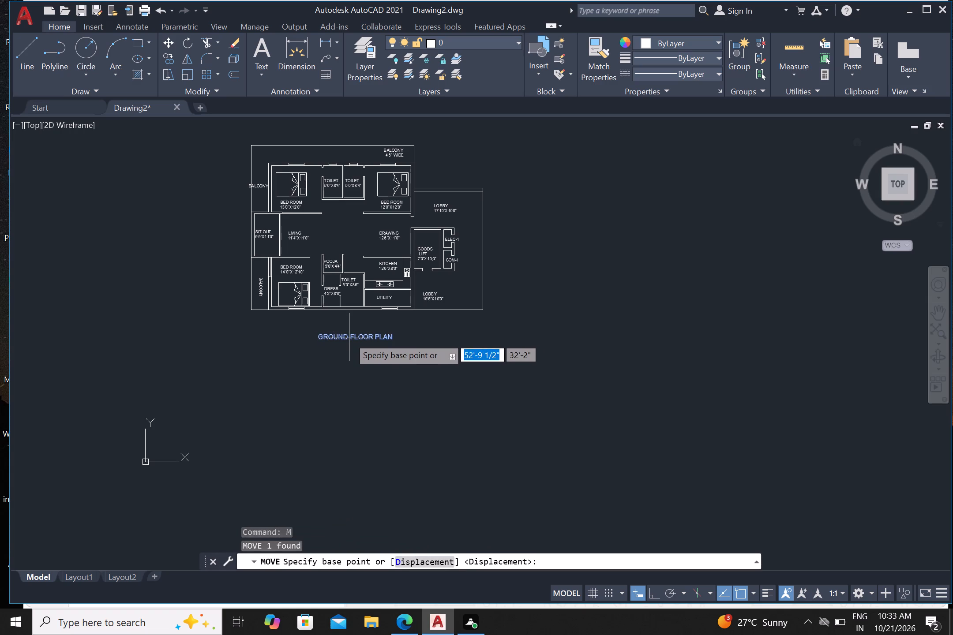
left_click_drag(349, 337, 322, 339)
left_click(334, 330)
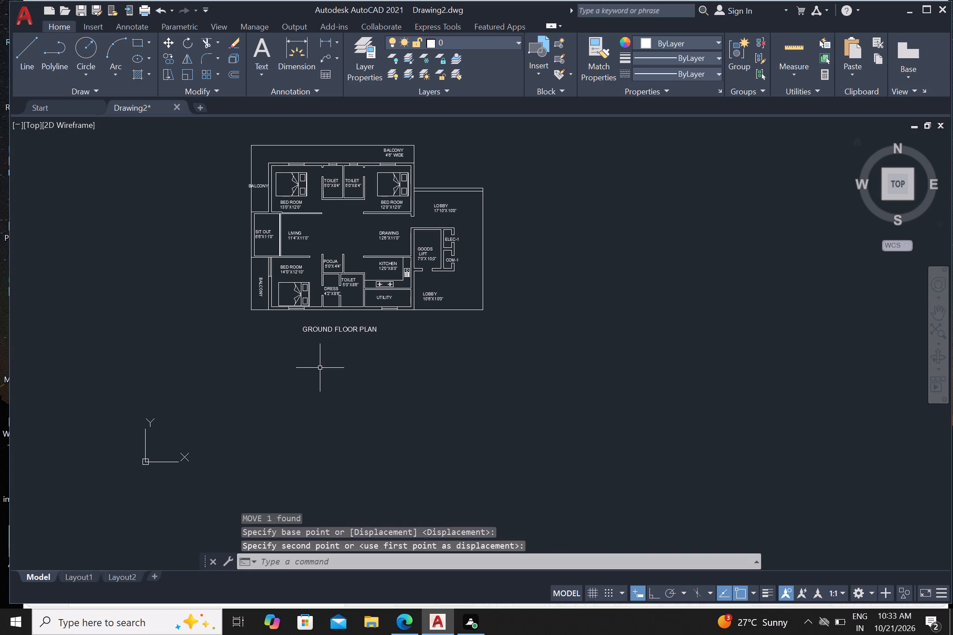
middle_click_drag(324, 382, 421, 442)
key("Escape")
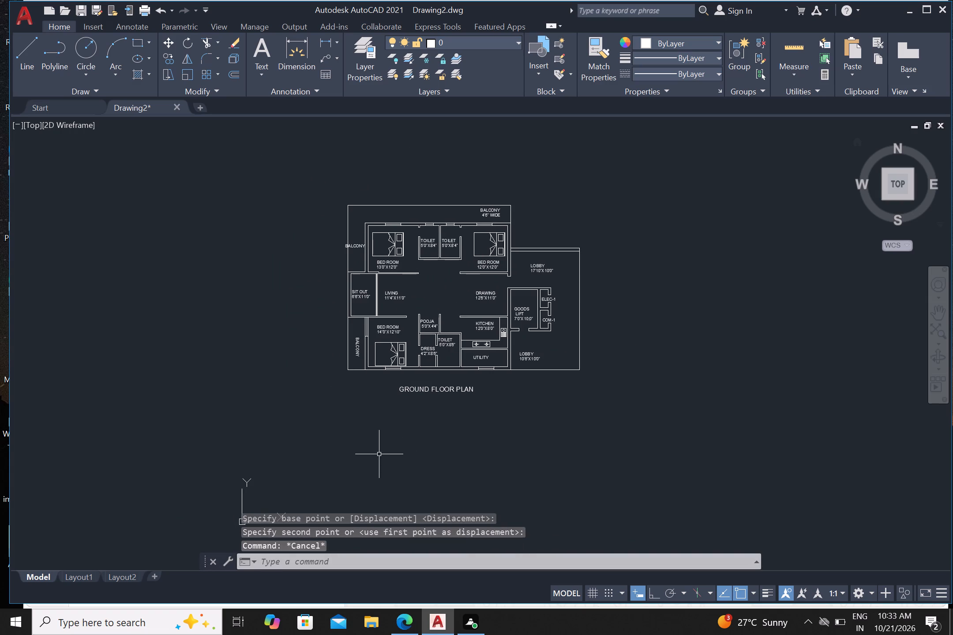
Start a solid hatch and fill the south exterior wall with its connected interior walls, plus the southwest bedroom's corner wall.
key("h")
key("Return")
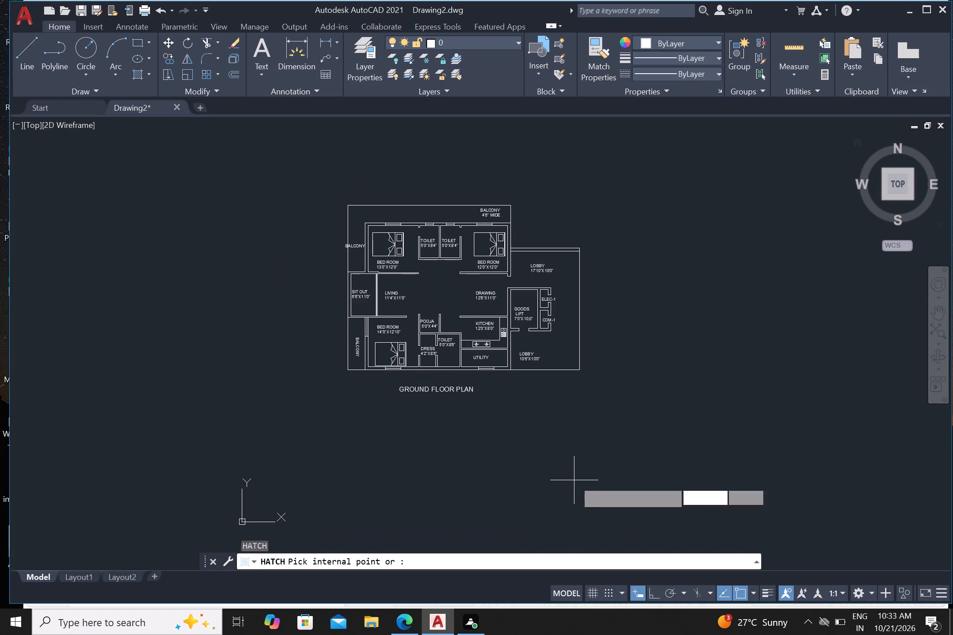
scroll(400, 377, "up", 3)
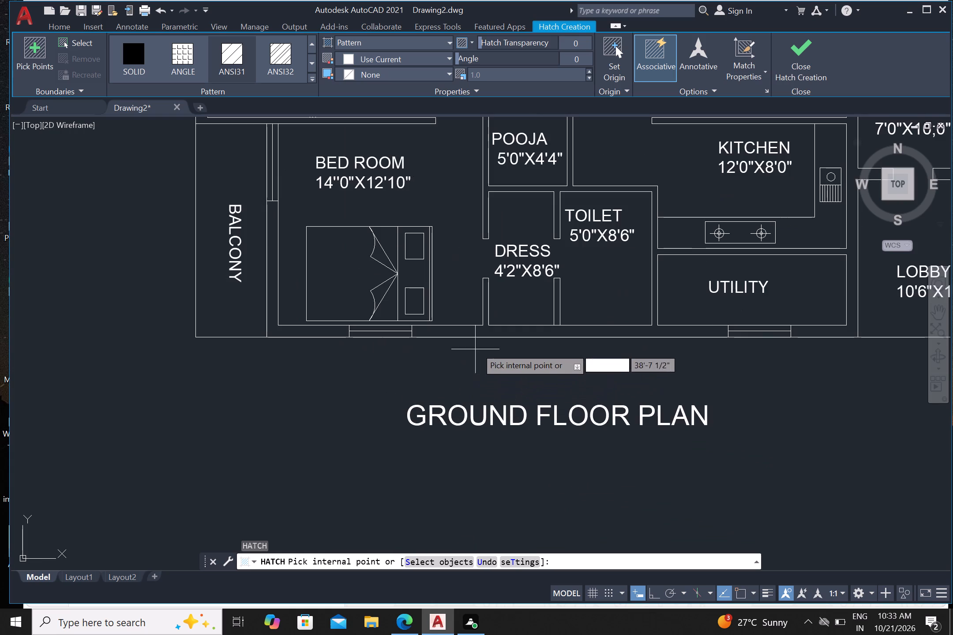
left_click(485, 333)
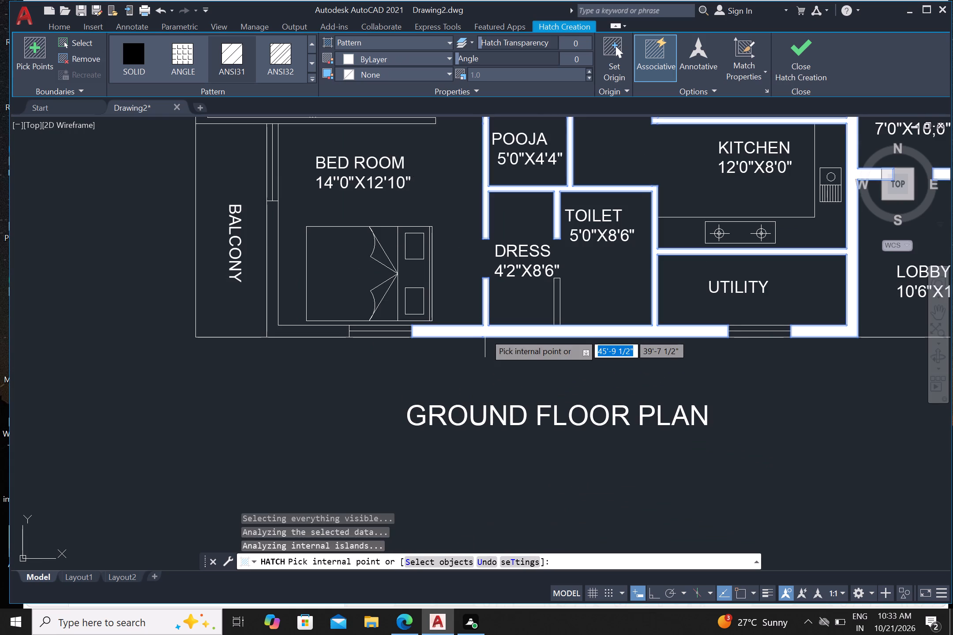
scroll(485, 333, "down", 3)
scroll(401, 344, "up", 2)
scroll(478, 322, "up", 1)
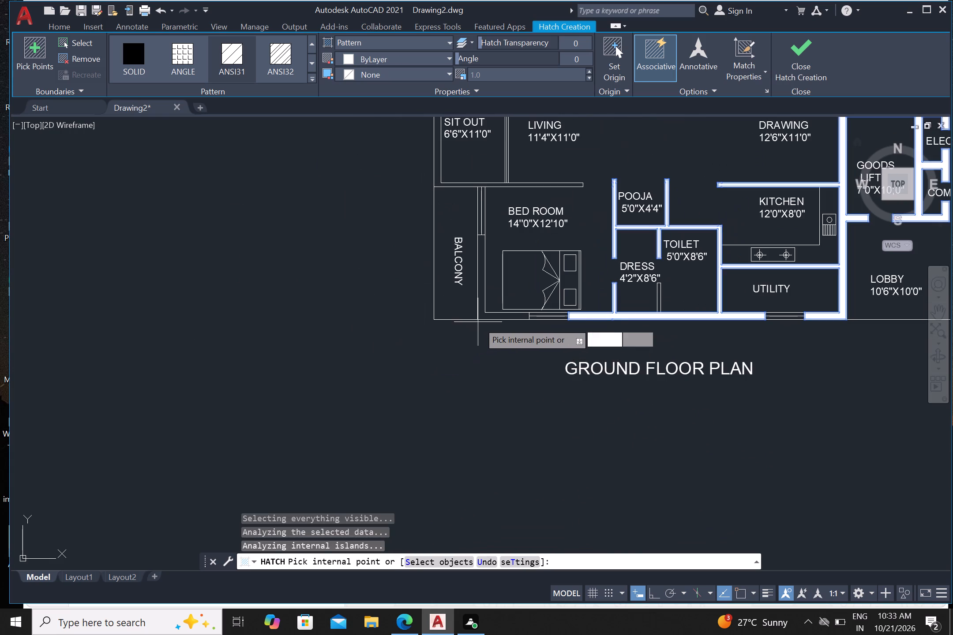
scroll(478, 322, "up", 2)
left_click(497, 301)
Add the north wall segment east of the toilets, the northeast bedroom's corner walls and the lobby's north wall to the hatch.
scroll(497, 301, "down", 4)
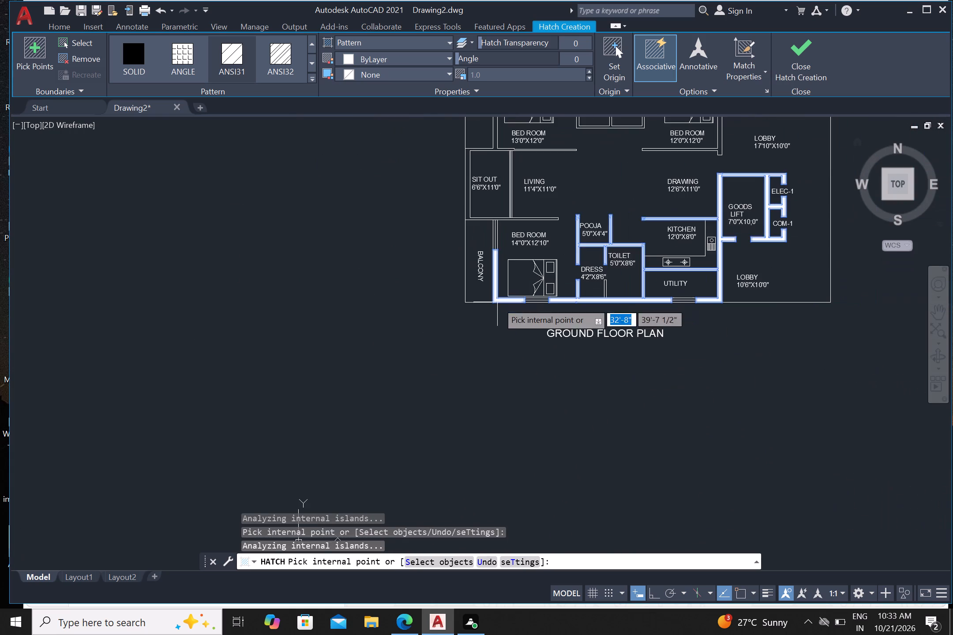
middle_click_drag(481, 361, 458, 502)
scroll(628, 236, "up", 3)
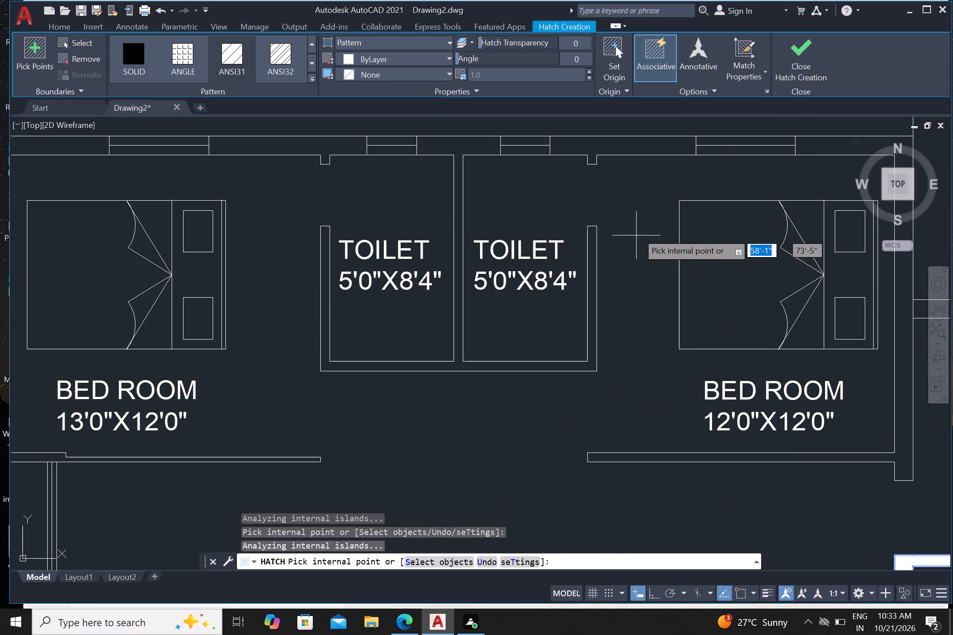
left_click(629, 140)
scroll(630, 145, "down", 3)
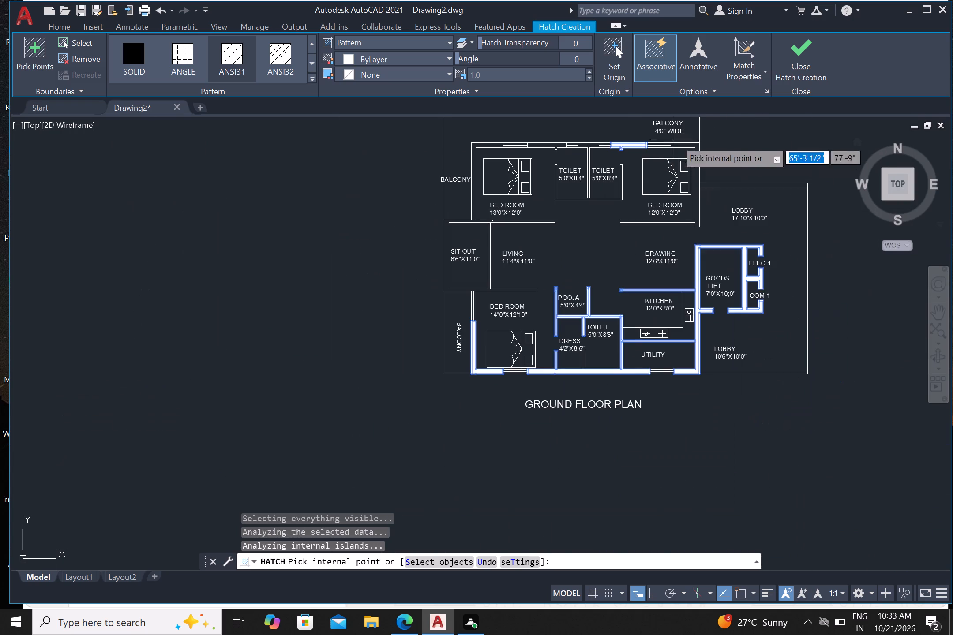
scroll(726, 131, "up", 3)
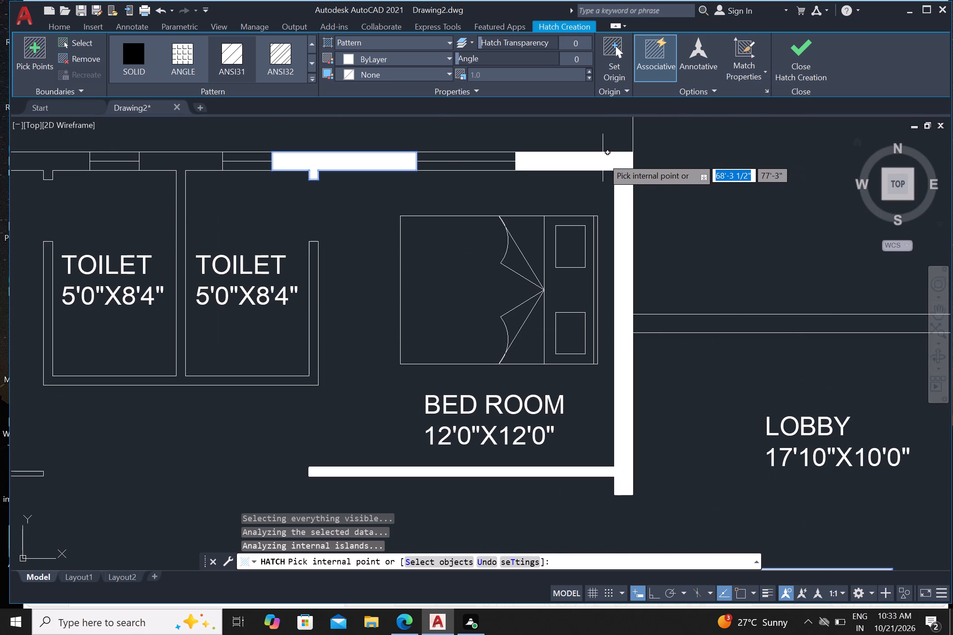
left_click(603, 158)
scroll(606, 158, "down", 3)
scroll(675, 190, "up", 3)
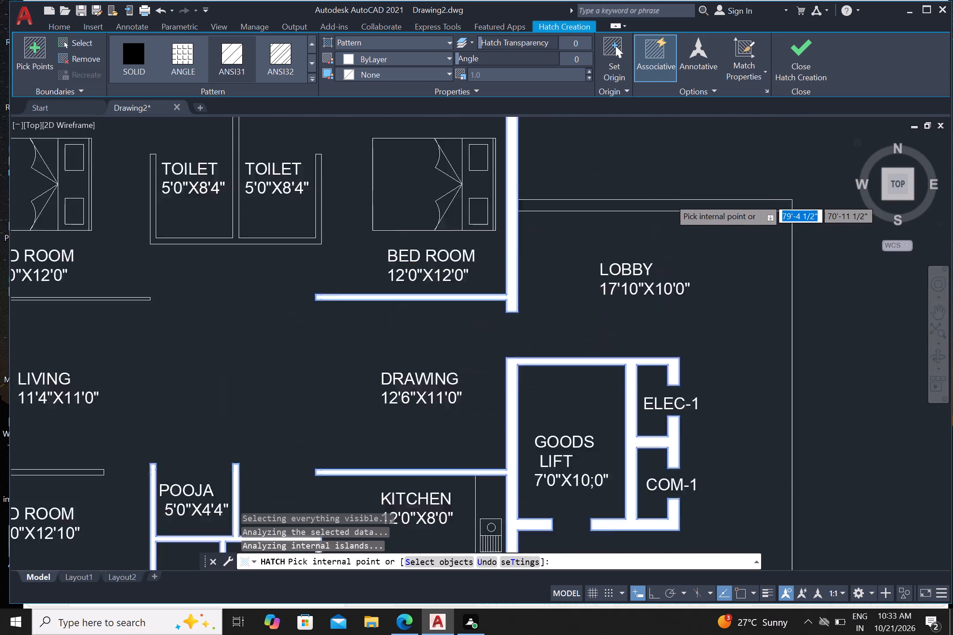
left_click(665, 207)
Add the sit-out walls and the connected northwest bedroom walls to the hatch.
scroll(665, 207, "down", 4)
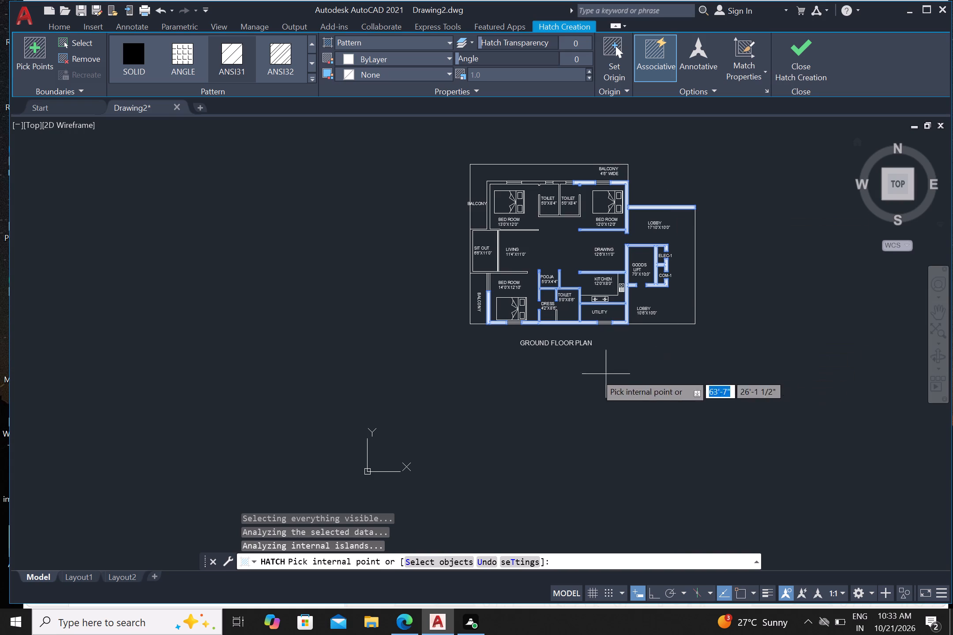
scroll(481, 227, "up", 2)
scroll(444, 272, "up", 2)
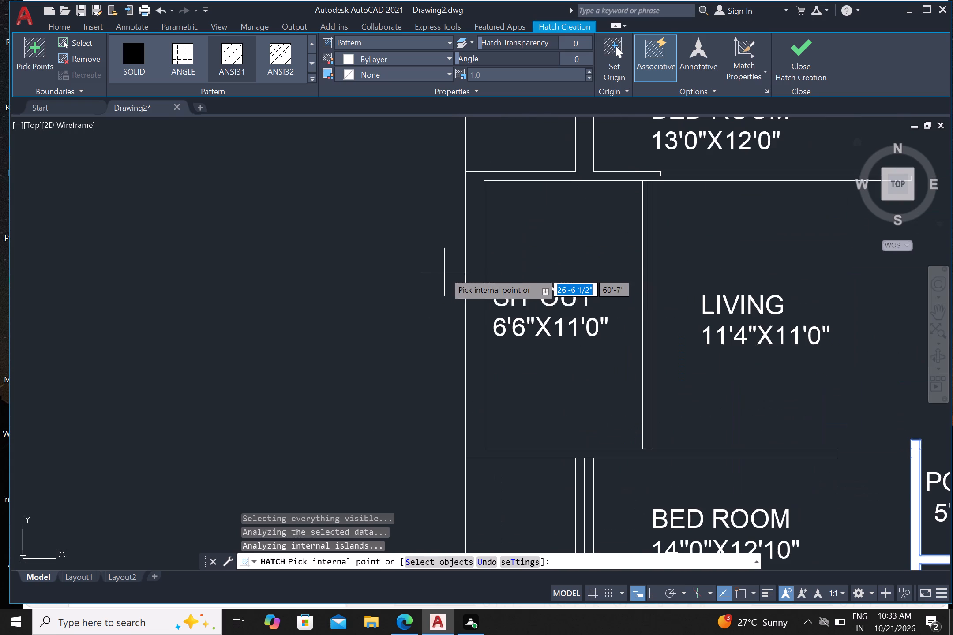
left_click(470, 286)
Fill the north wall segment between the northwest bedroom and toilet windows and the two northern toilets' walls, and finish the hatch.
scroll(467, 284, "down", 2)
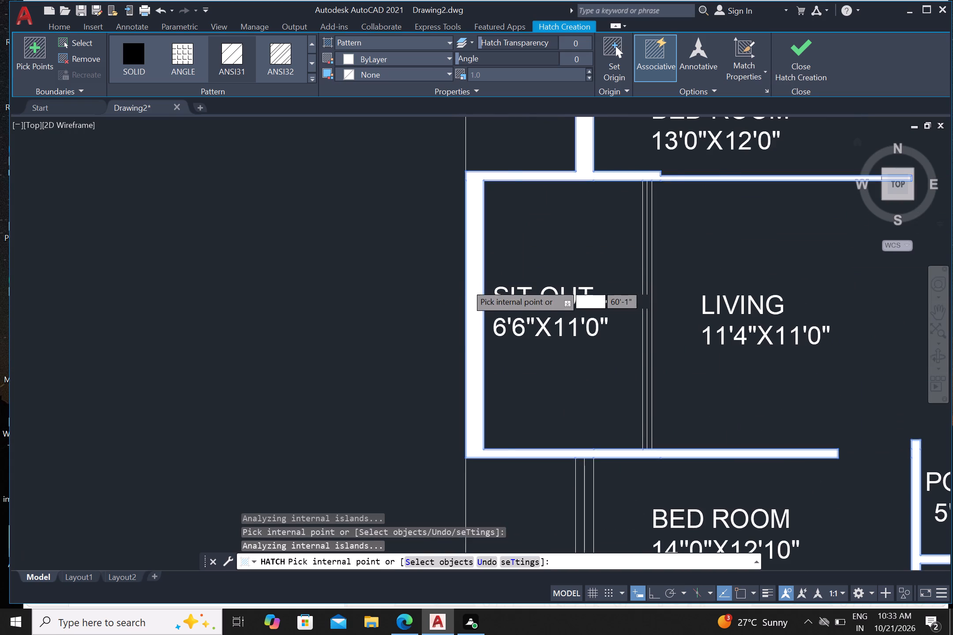
scroll(480, 311, "down", 1)
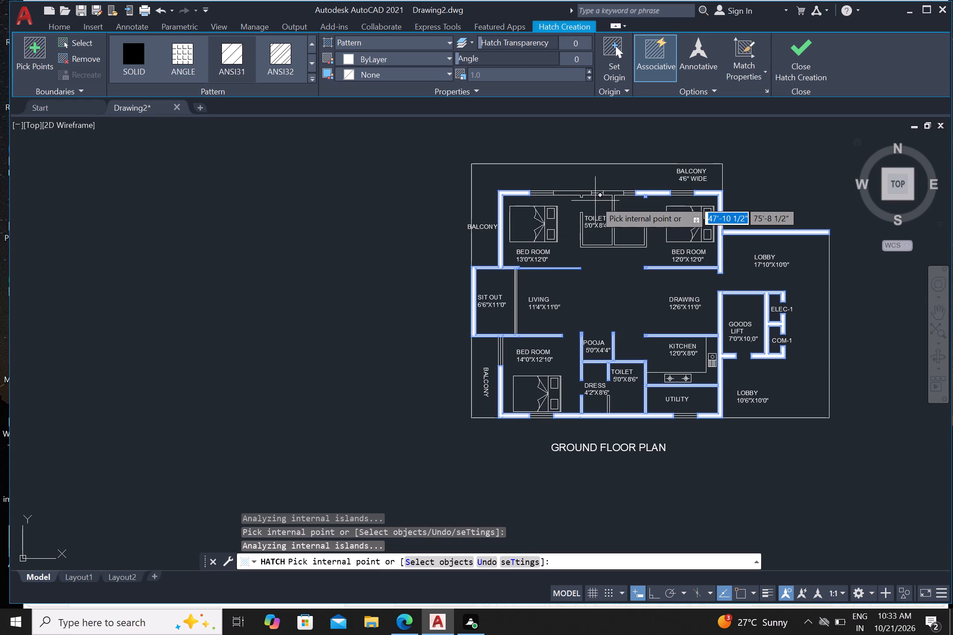
scroll(586, 195, "up", 7)
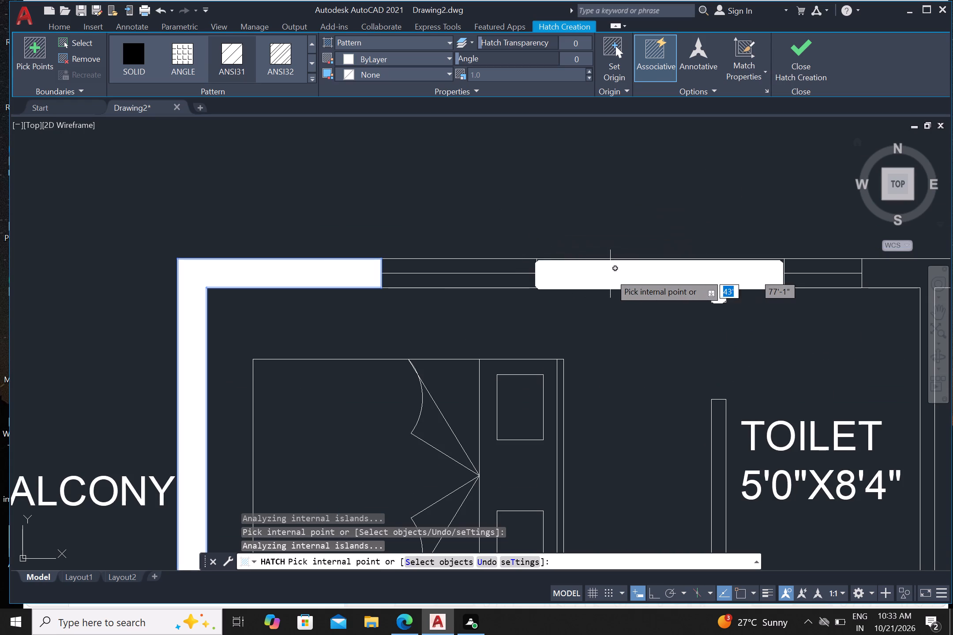
left_click(624, 274)
scroll(619, 269, "down", 3)
scroll(698, 271, "up", 3)
left_click(697, 272)
scroll(697, 272, "down", 5)
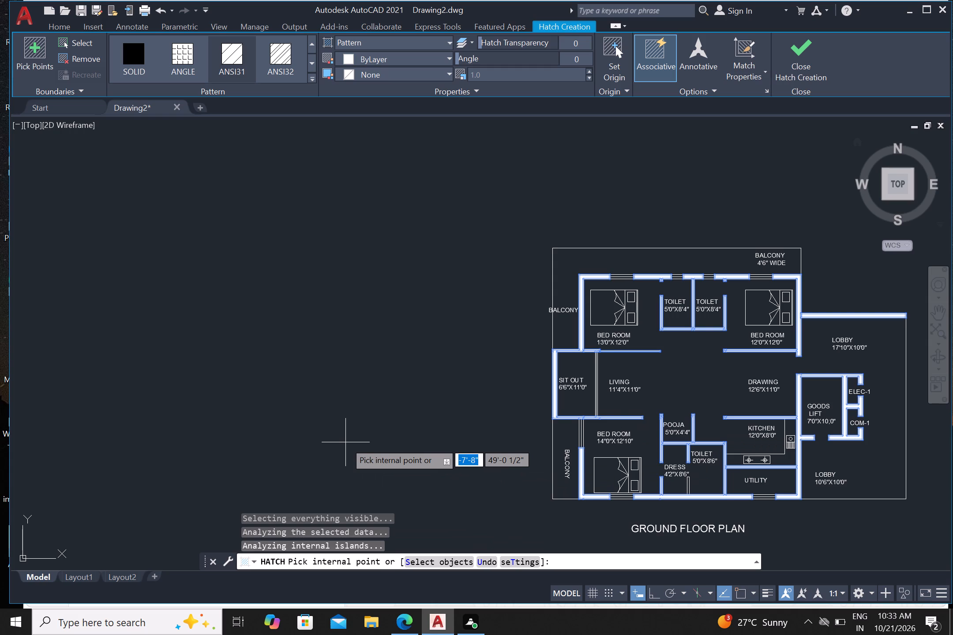
key("Escape")
Save the drawing to the Desktop under the file name 3BHK PLAN 2.
scroll(348, 441, "down", 1)
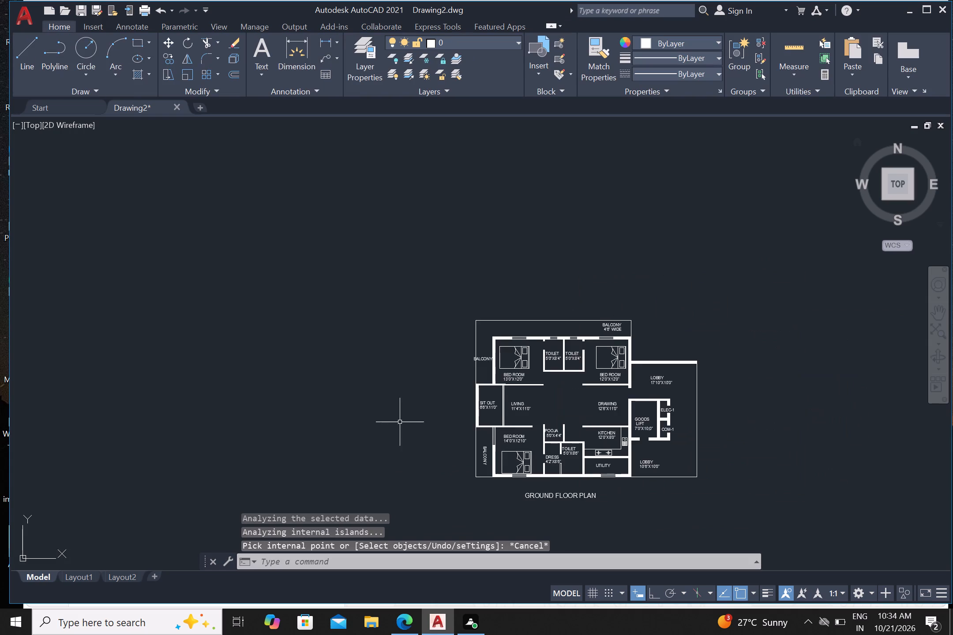
middle_click_drag(404, 421, 329, 325)
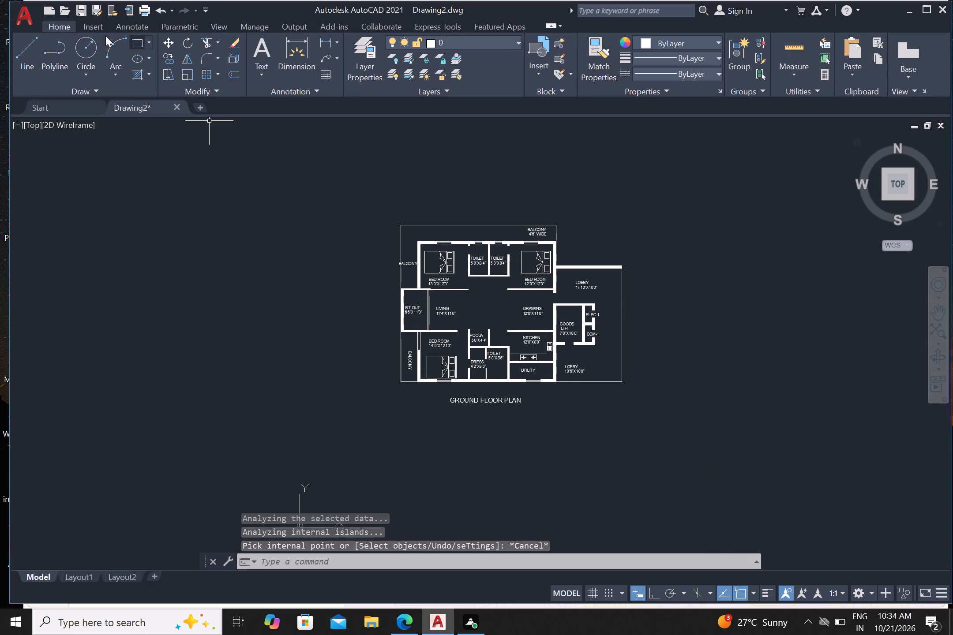
left_click(98, 9)
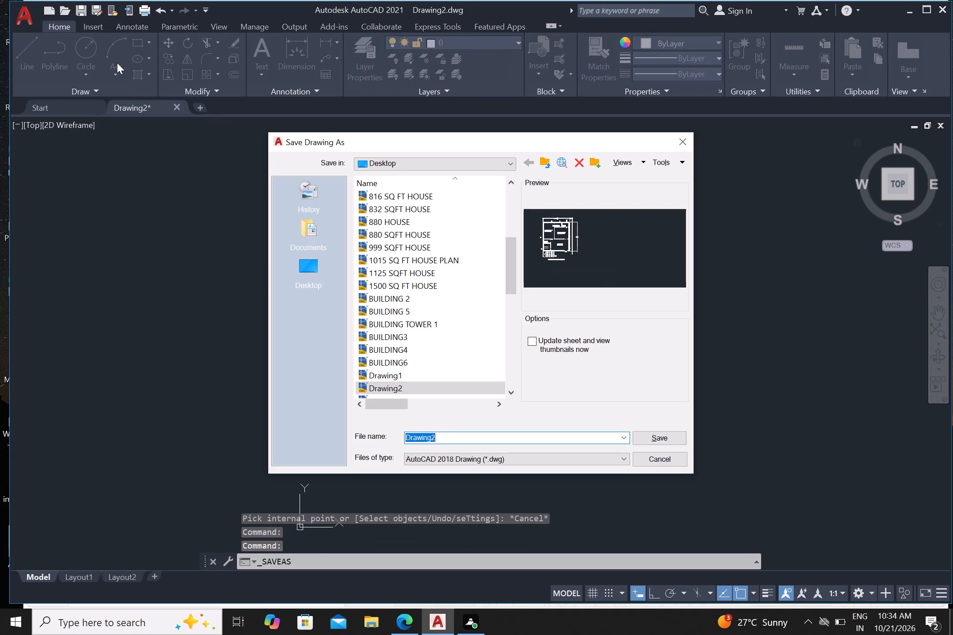
left_click(314, 268)
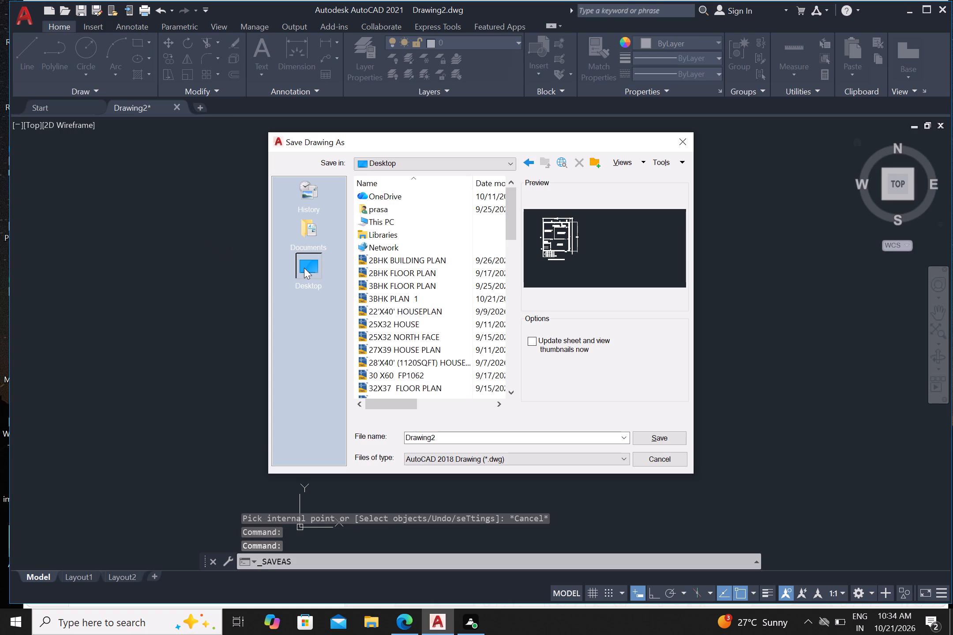
left_click(447, 440)
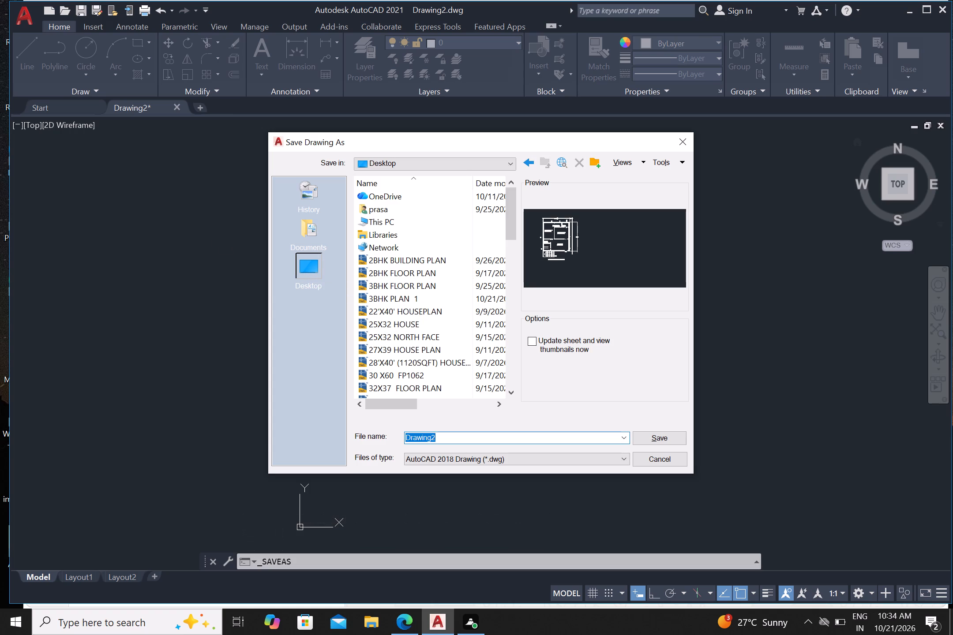
key("BackSpace")
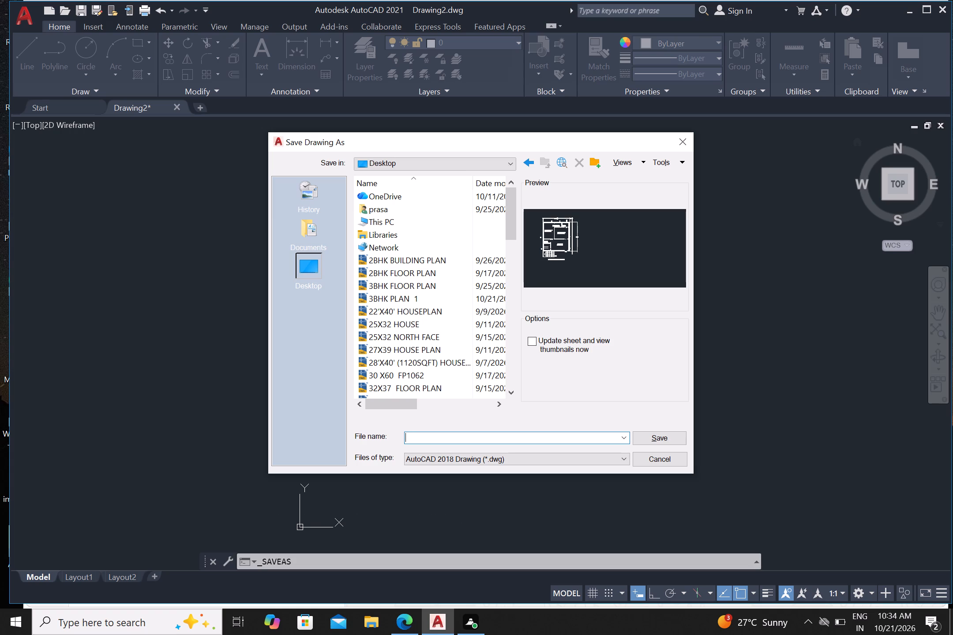
key("3")
type("BH")
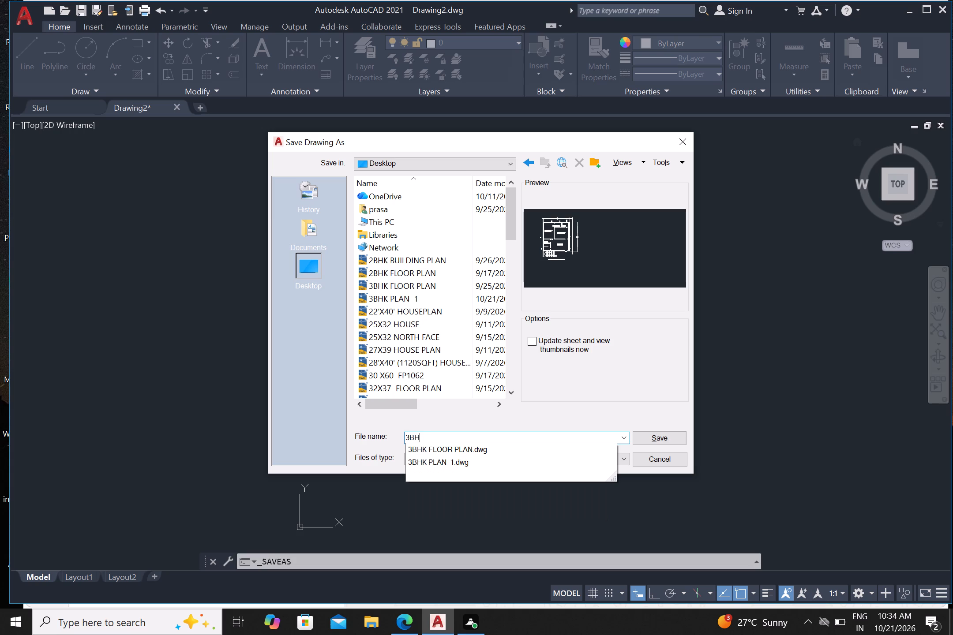
key("k")
key("space")
type("PLAN")
key("space")
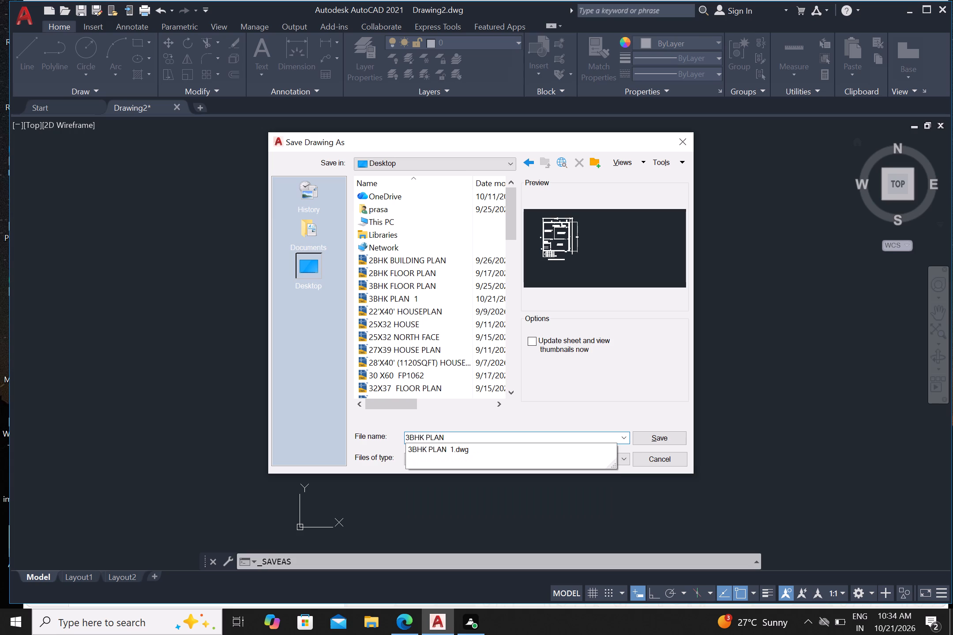